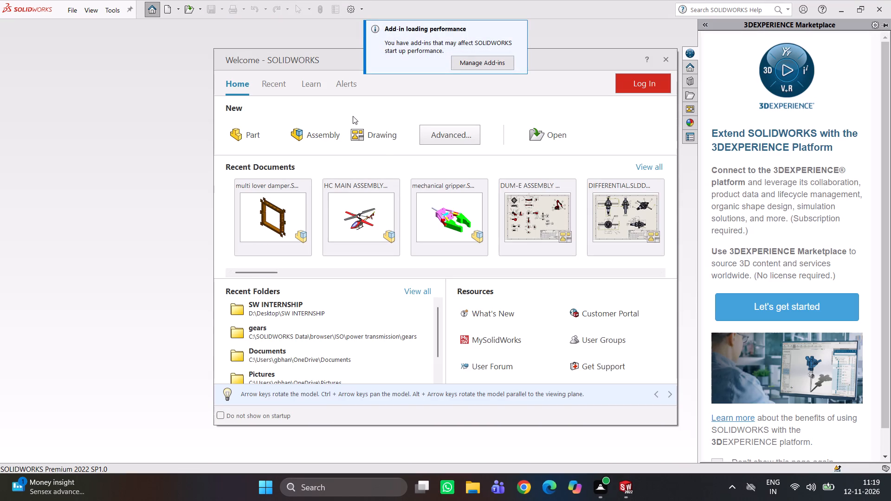
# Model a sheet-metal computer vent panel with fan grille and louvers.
# Create a new part document.
pyautogui.click(242, 131)
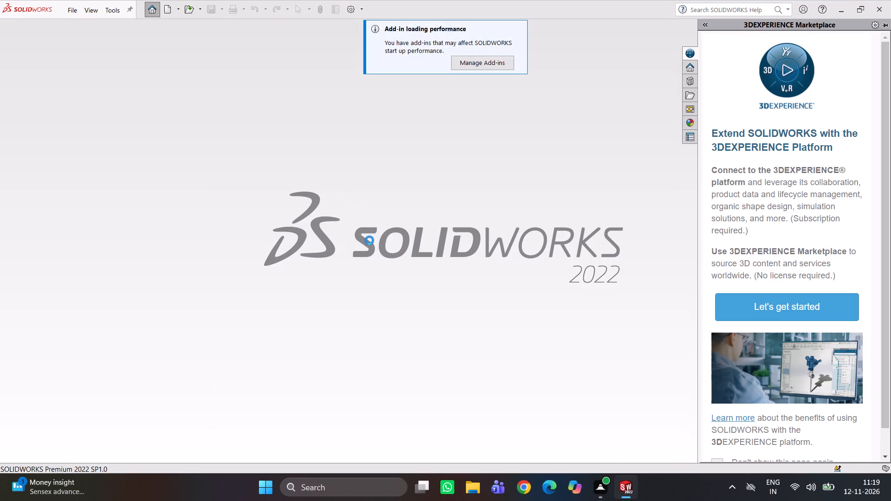
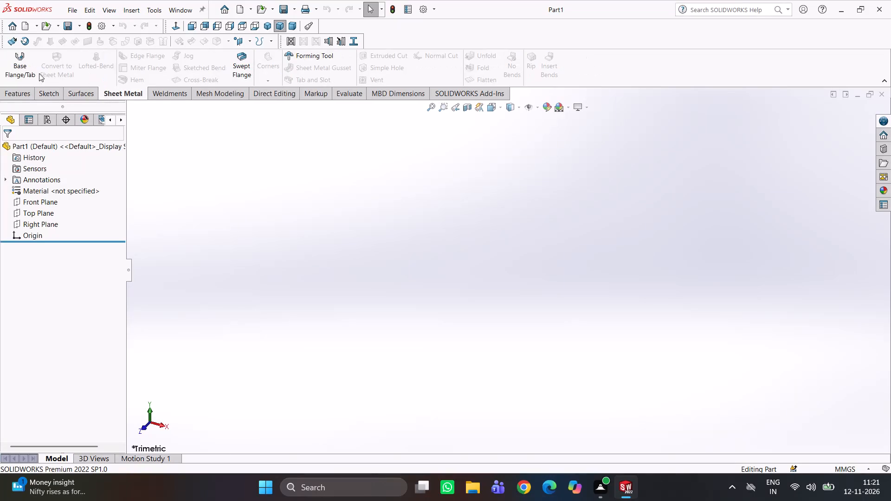
# Start a sheet metal Base Flange and open its cross-section sketch on the Top Plane.
pyautogui.click(28, 67)
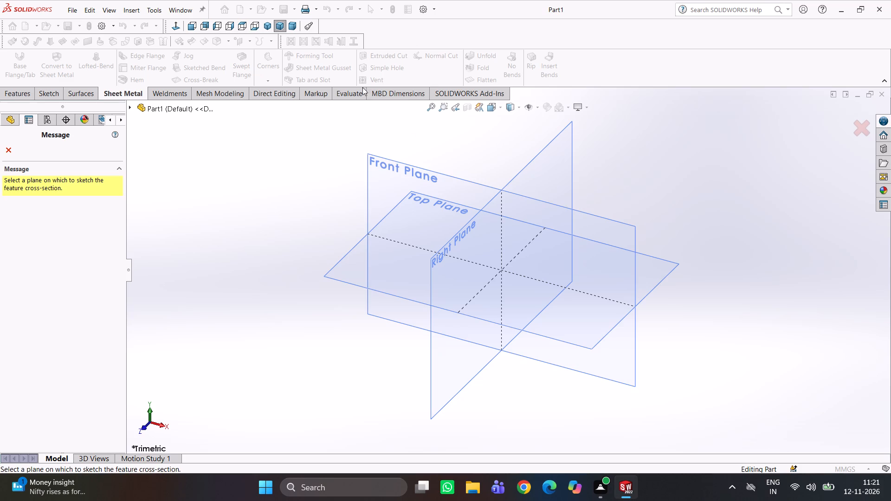
pyautogui.click(356, 267)
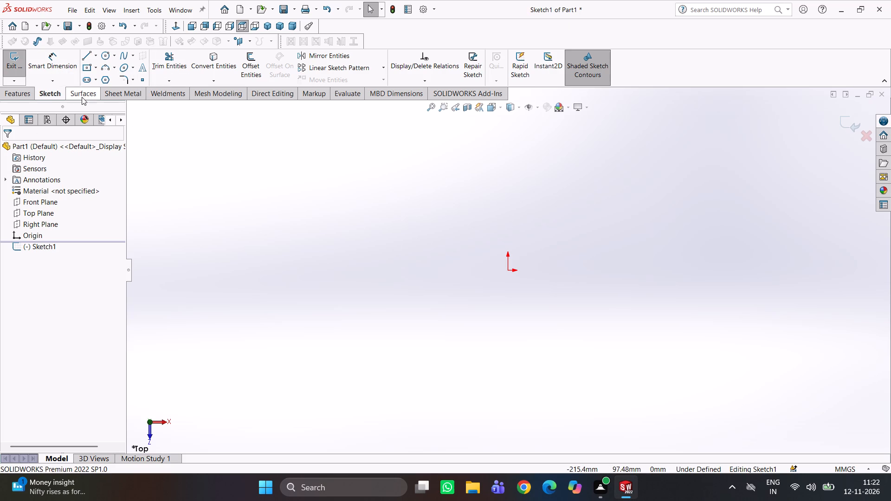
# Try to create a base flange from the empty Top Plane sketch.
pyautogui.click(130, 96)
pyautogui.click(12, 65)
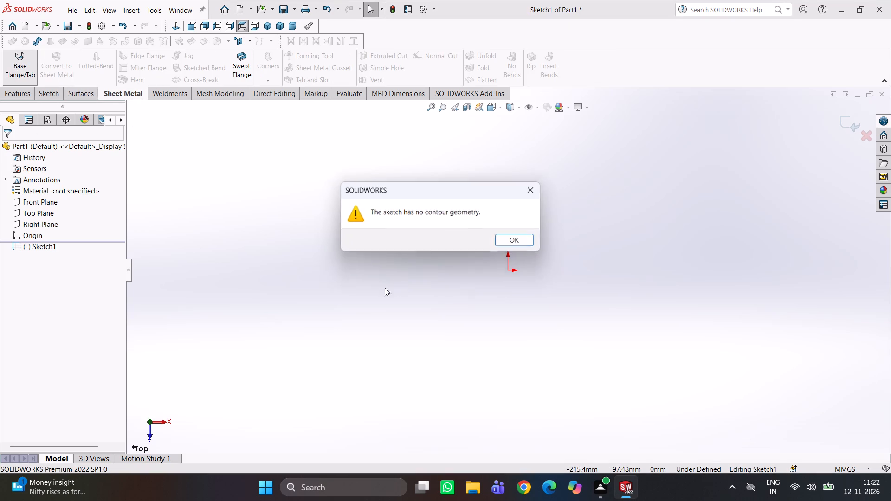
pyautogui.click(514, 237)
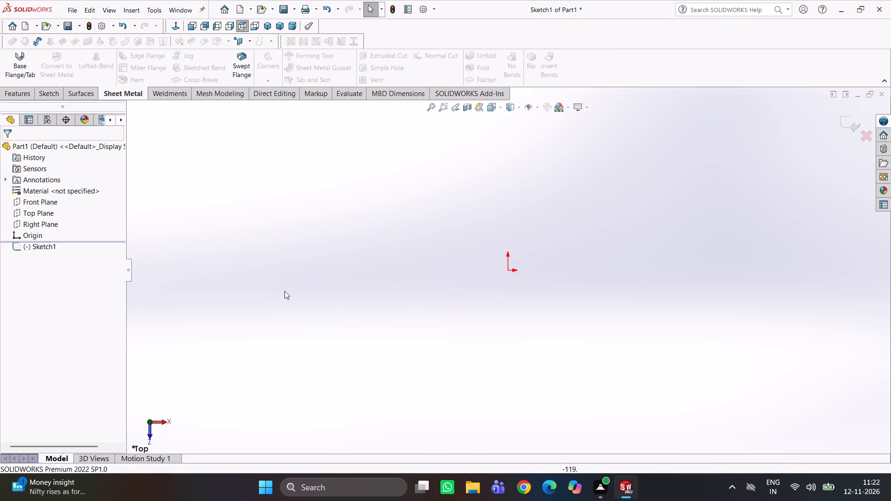
# Sketch a center rectangle about 136 mm wide, centred on the origin of the Top Plane sketch.
pyautogui.click(47, 91)
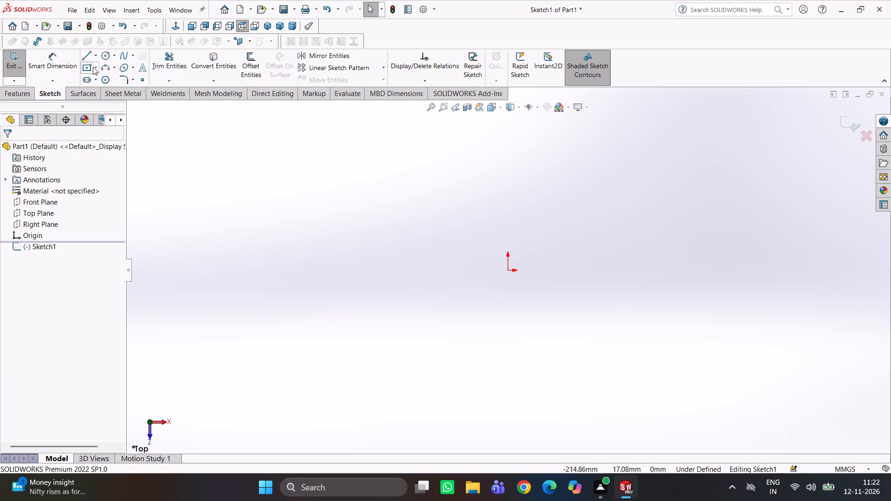
pyautogui.click(87, 67)
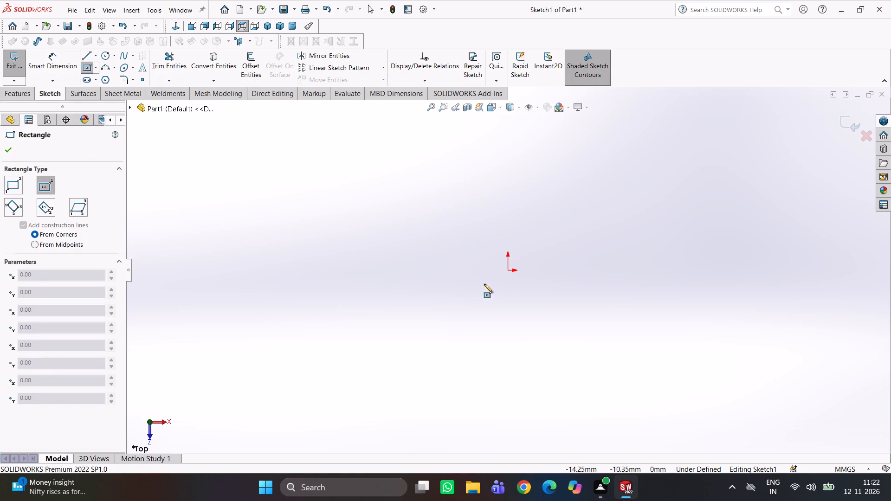
pyautogui.click(510, 270)
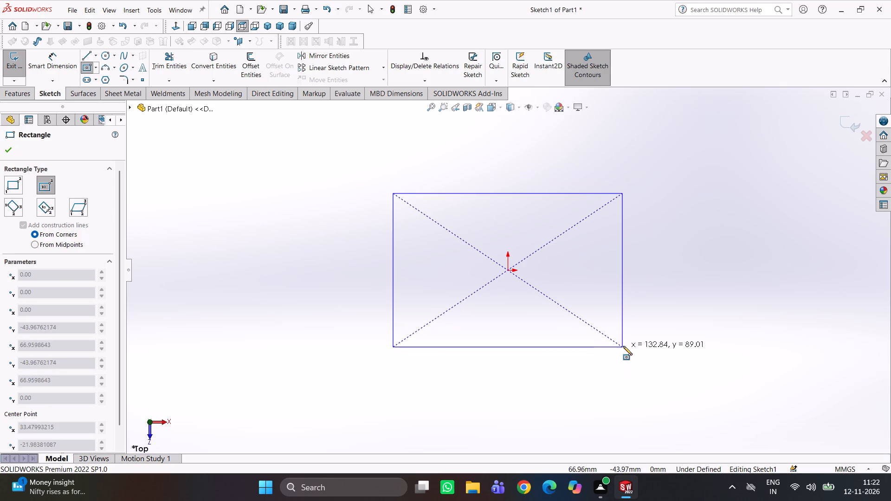
pyautogui.moveTo(625, 336); pyautogui.dragTo(632, 346)
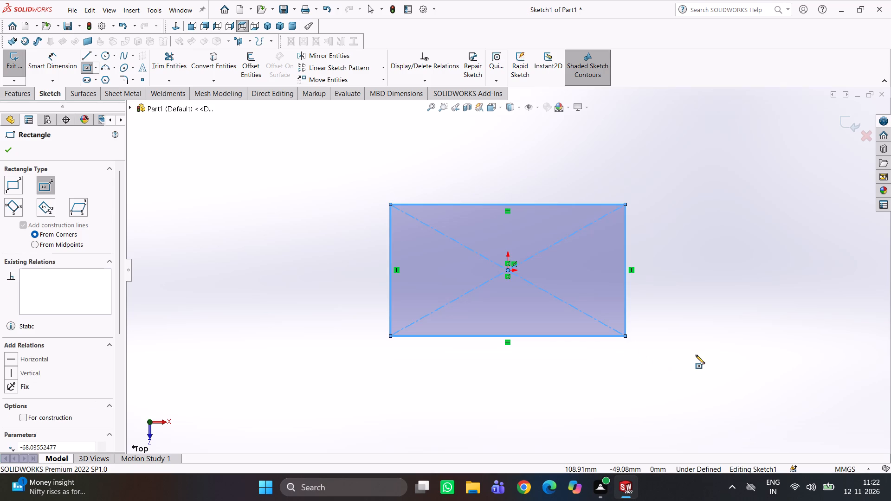
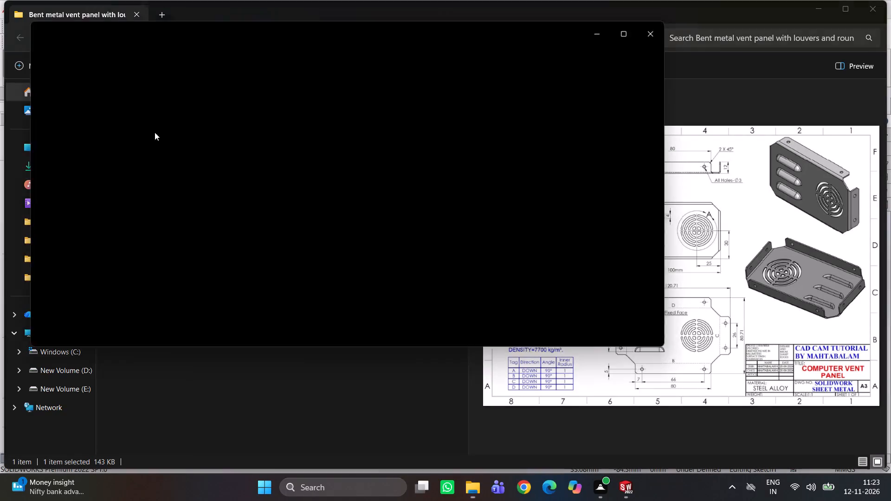
# Check the computer vent panel reference drawing for the plate's size, close it and return to the SOLIDWORKS sketch.
pyautogui.scroll(-5, 328, 194)
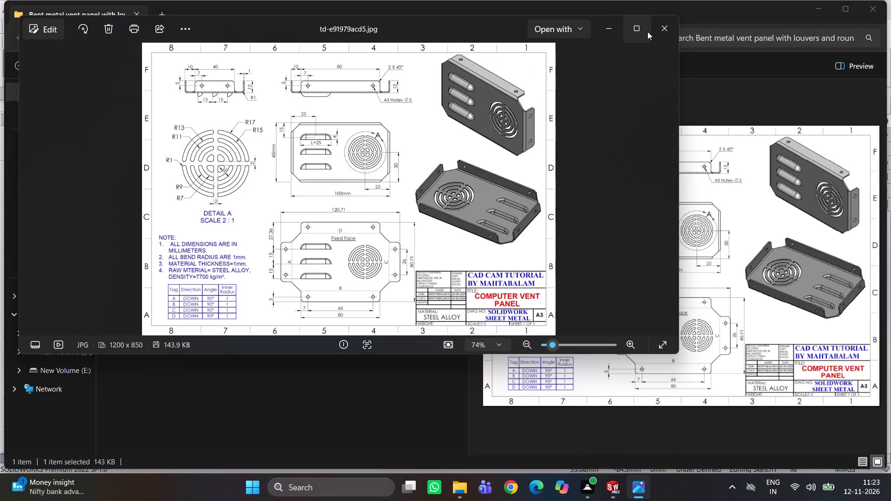
pyautogui.click(667, 35)
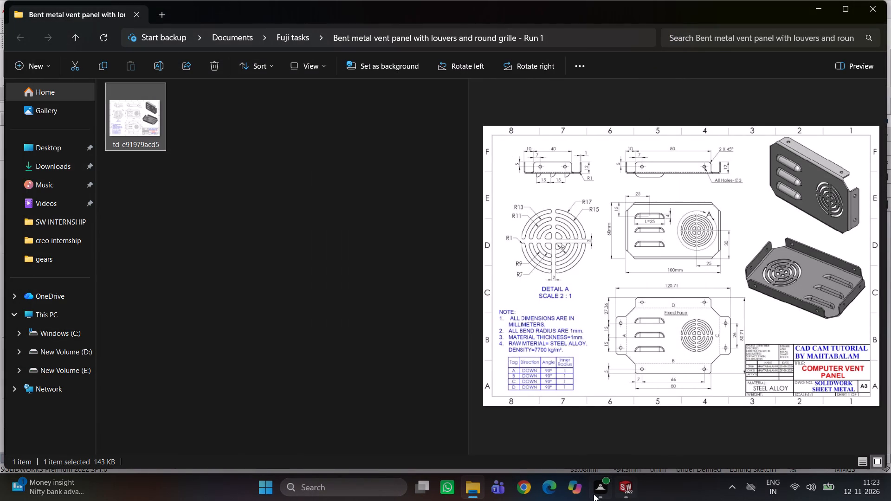
pyautogui.click(625, 487)
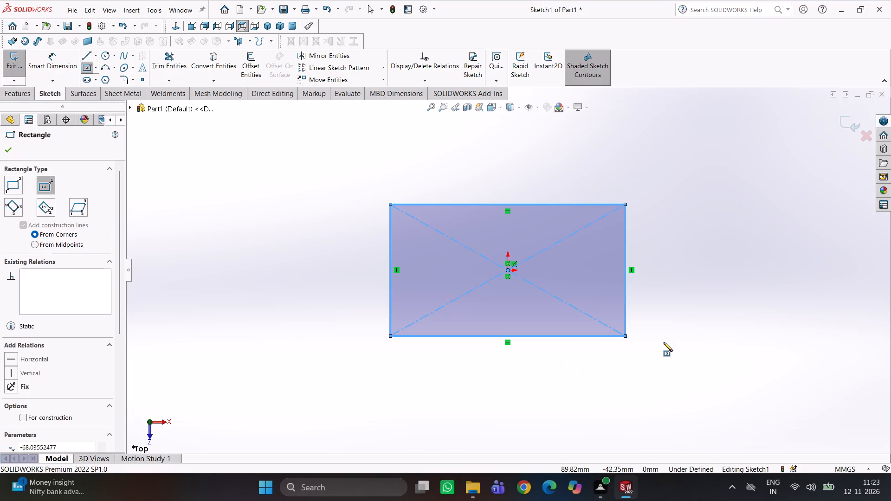
pyautogui.click(664, 341)
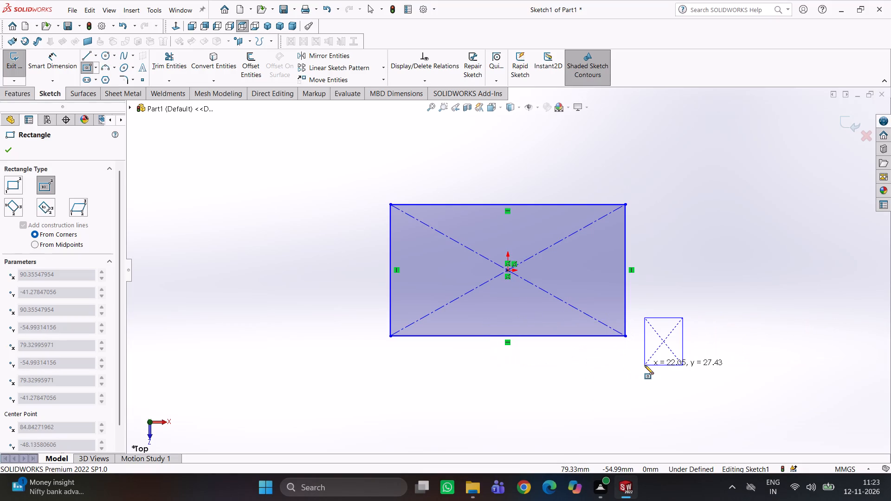
pyautogui.press('Escape')
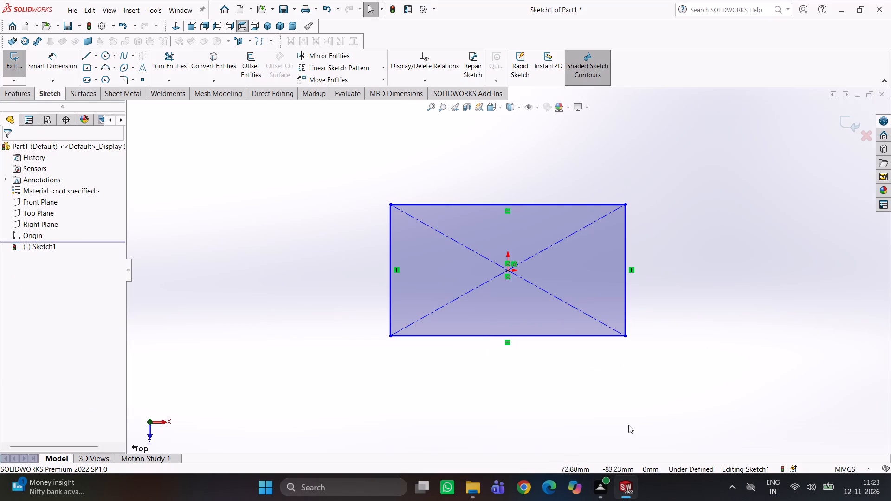
# Dimension the centred rectangle 100 mm wide and 60 mm high.
pyautogui.scroll(-1, 534, 398)
pyautogui.scroll(1, 530, 366)
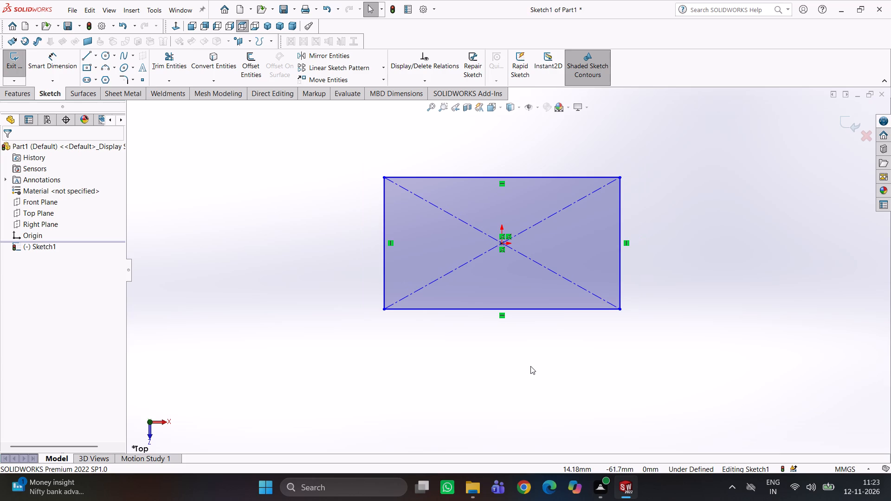
pyautogui.moveTo(771, 295); pyautogui.dragTo(683, 45, button='right')
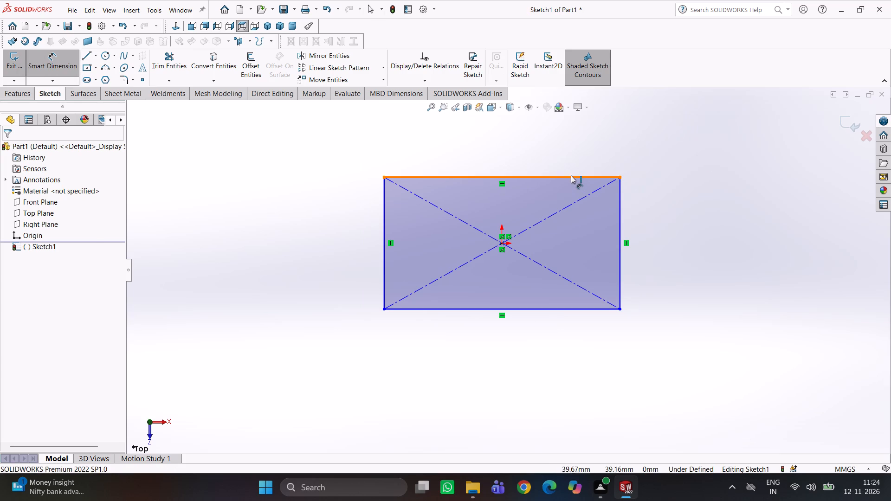
pyautogui.click(571, 175)
pyautogui.click(557, 138)
pyautogui.write('100')
pyautogui.press('Return')
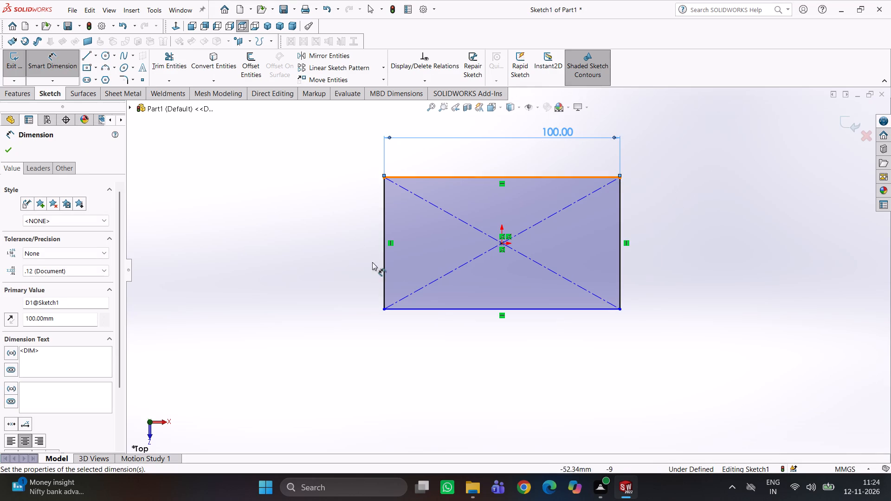
pyautogui.click(385, 245)
pyautogui.click(362, 250)
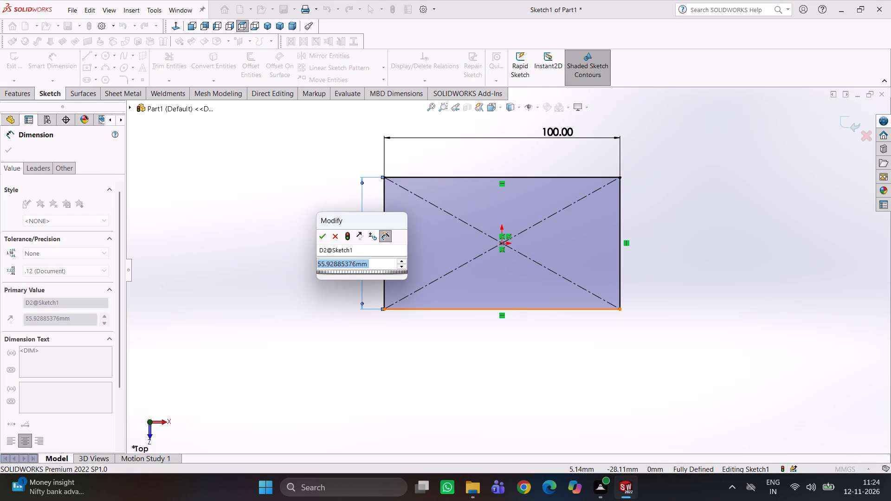
pyautogui.write('60')
pyautogui.press('Return')
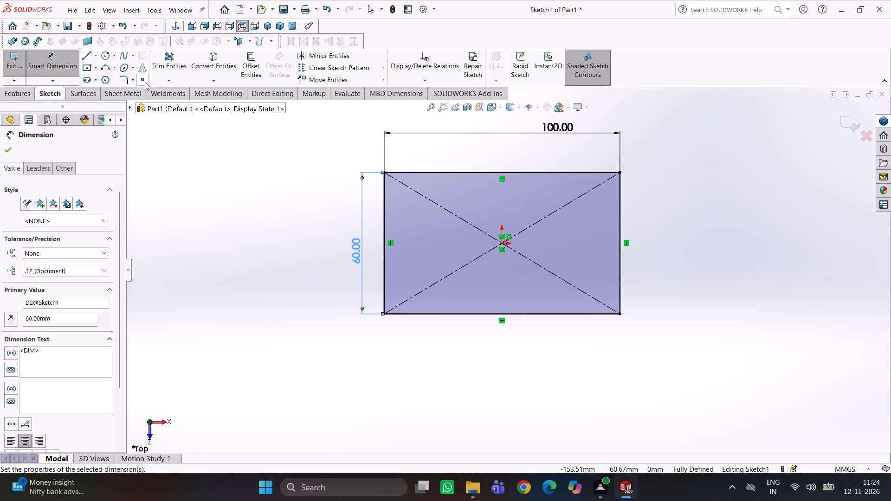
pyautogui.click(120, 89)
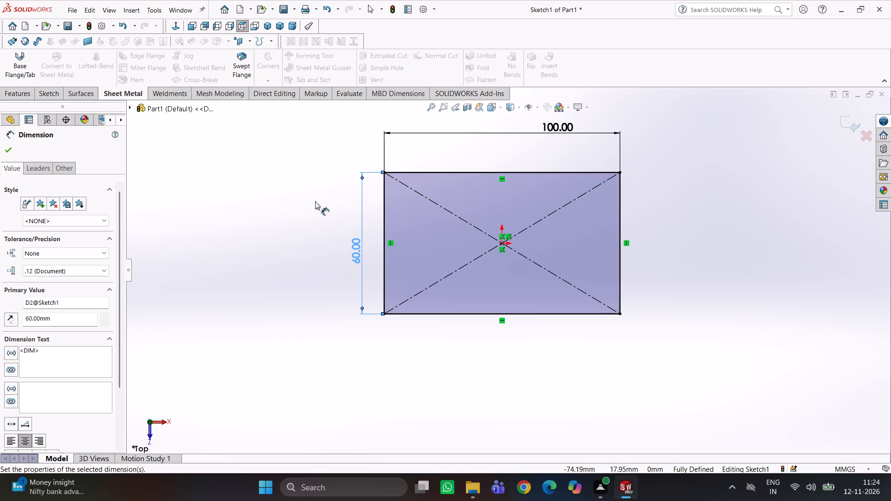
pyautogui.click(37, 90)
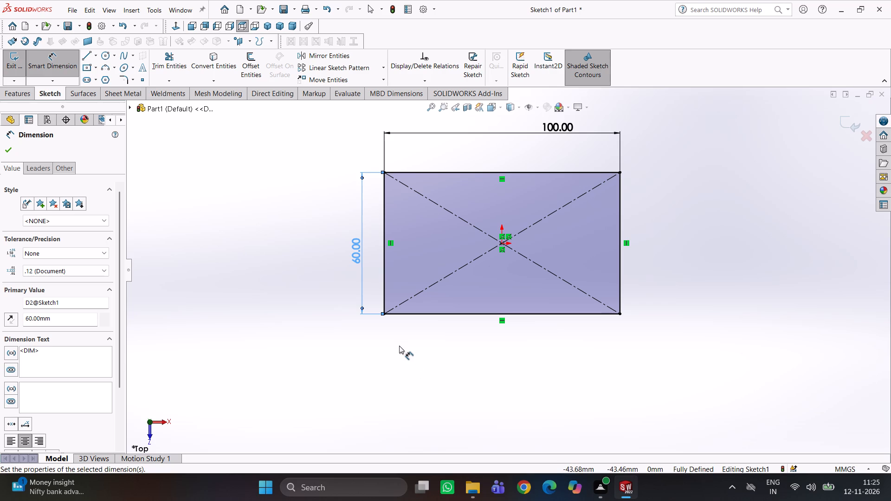
# Sketch a diagonal line about 13 mm long across the rectangle's lower-left corner and a similar one across its lower-right corner.
pyautogui.scroll(1, 479, 335)
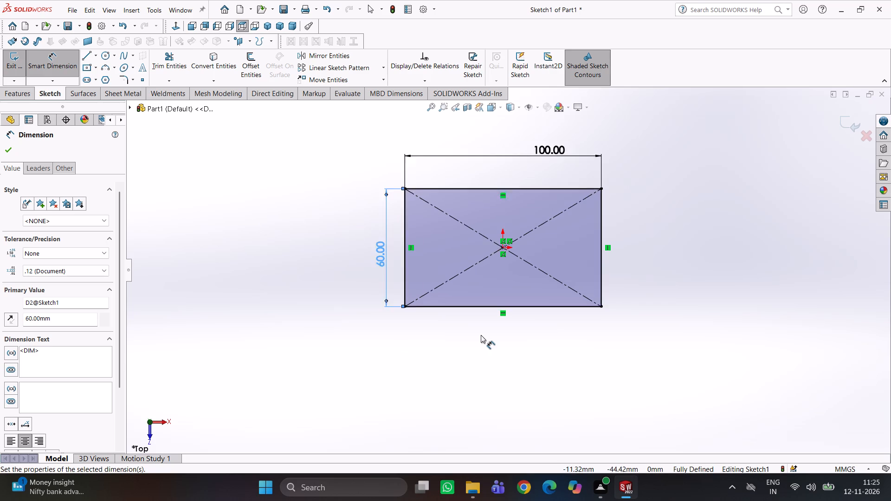
pyautogui.scroll(1, 481, 335)
pyautogui.click(86, 60)
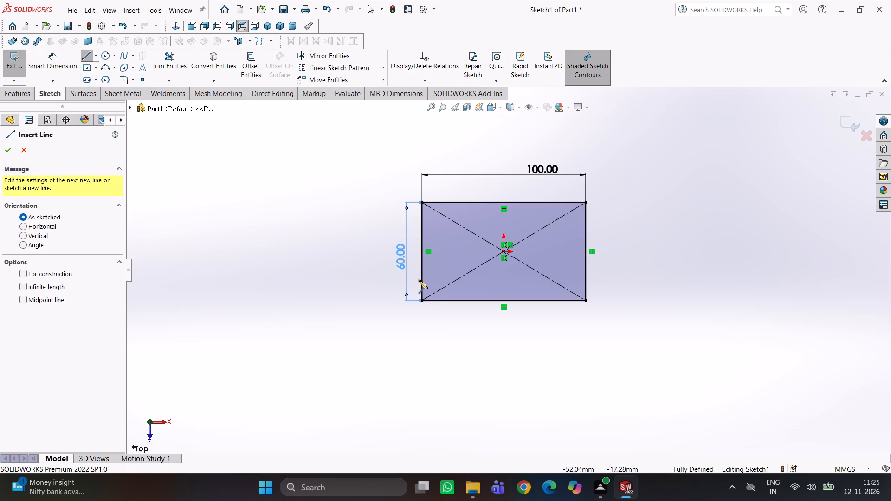
pyautogui.click(26, 153)
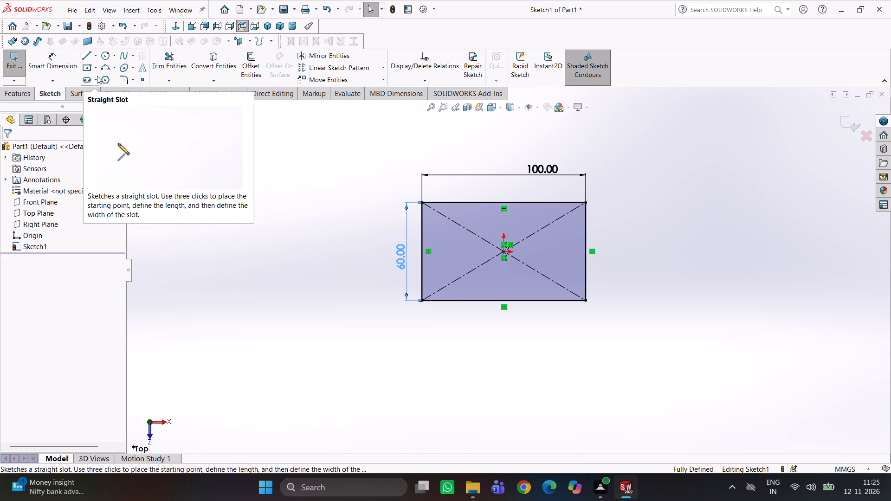
pyautogui.click(87, 54)
pyautogui.scroll(-5, 428, 290)
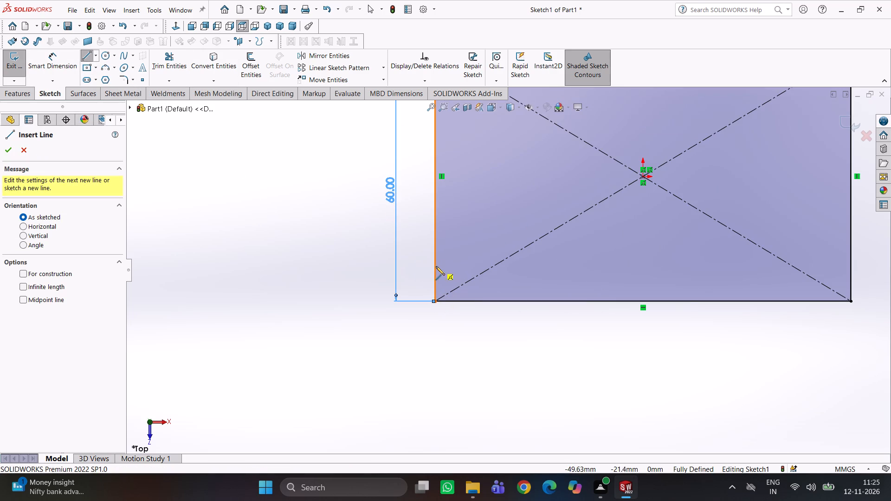
pyautogui.click(435, 268)
pyautogui.click(476, 302)
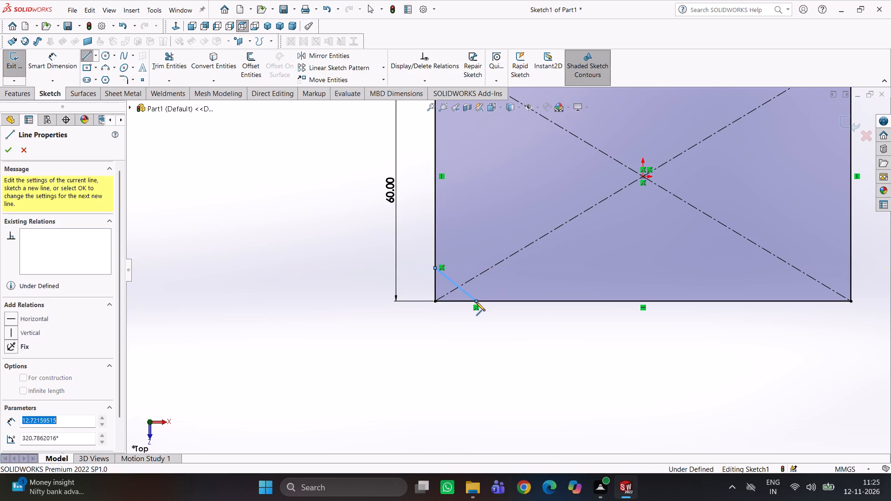
pyautogui.press('Escape')
pyautogui.scroll(2, 566, 352)
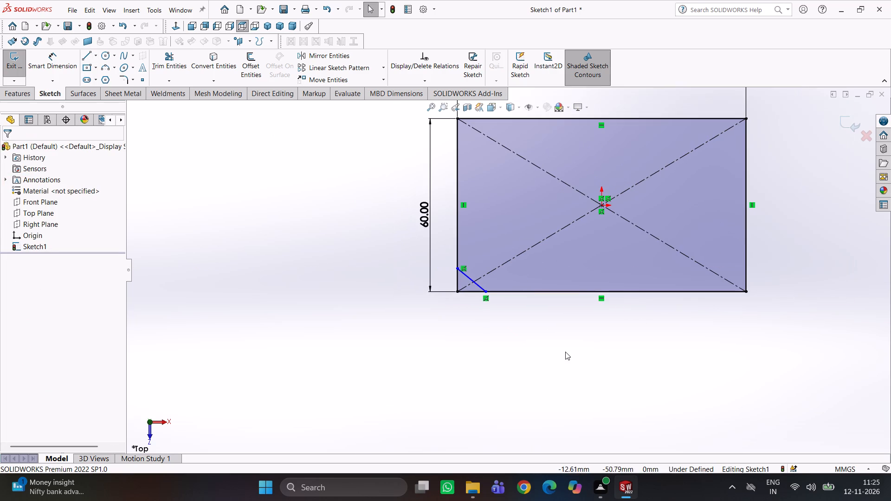
pyautogui.moveTo(595, 348); pyautogui.dragTo(516, 363, button='right')
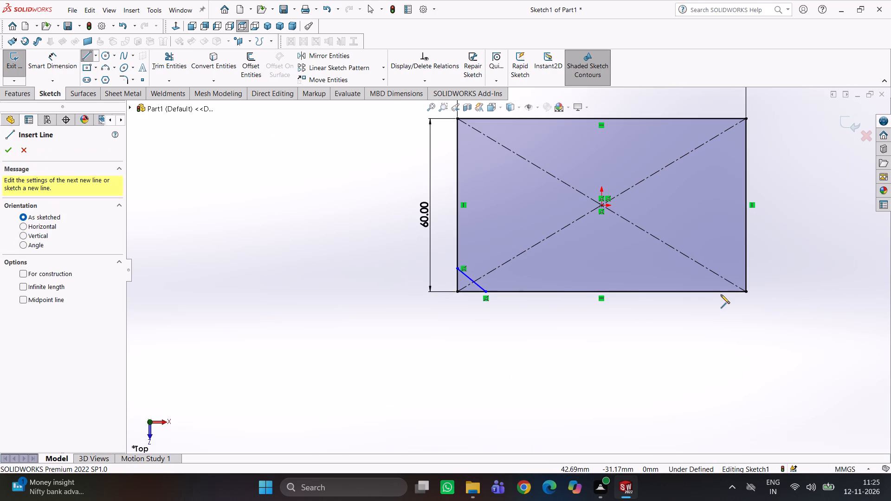
pyautogui.click(722, 291)
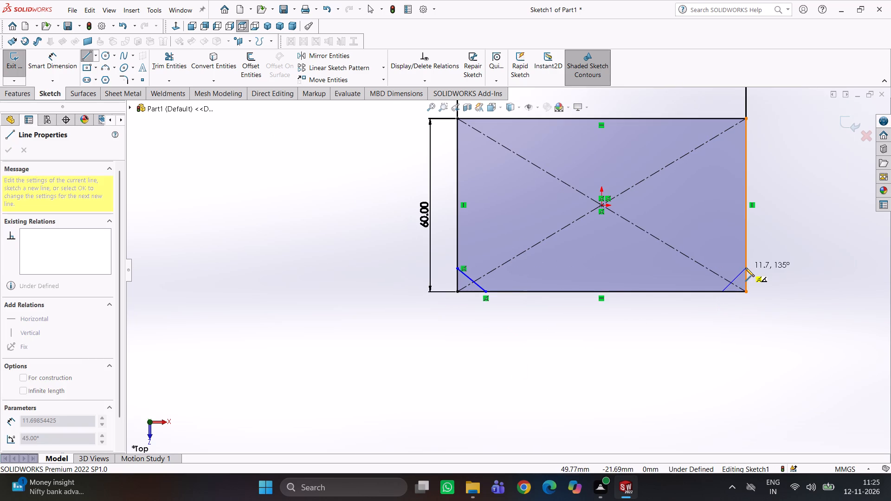
pyautogui.click(746, 263)
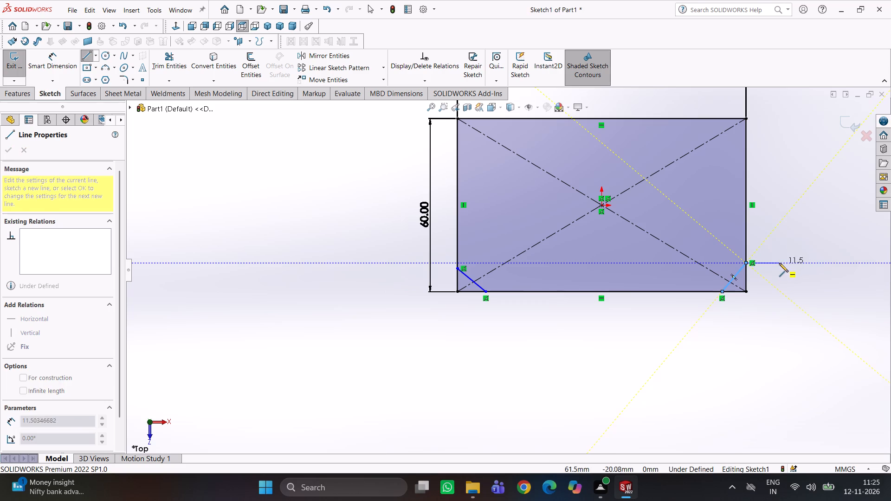
pyautogui.press('Escape')
# Dimension the distance between the two corner lines' endpoints on the rectangle's bottom edge as 80 mm.
pyautogui.moveTo(730, 421); pyautogui.dragTo(701, 306, button='right')
pyautogui.click(485, 292)
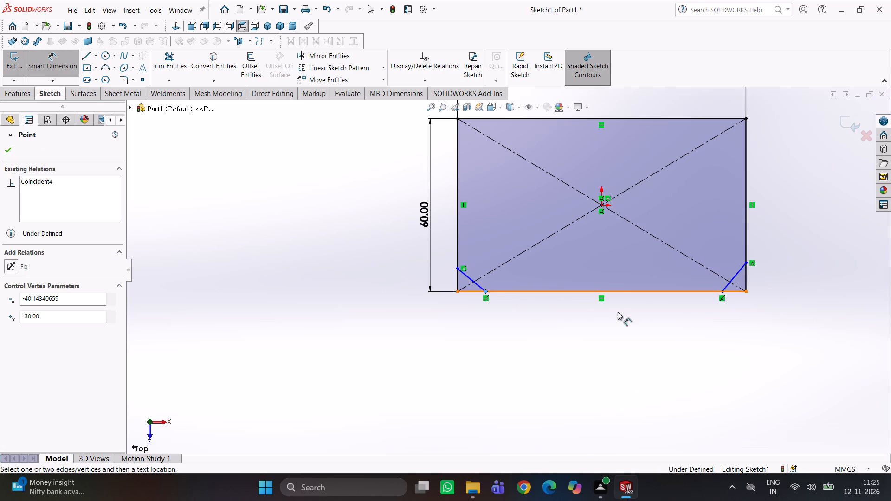
pyautogui.click(721, 293)
pyautogui.click(623, 353)
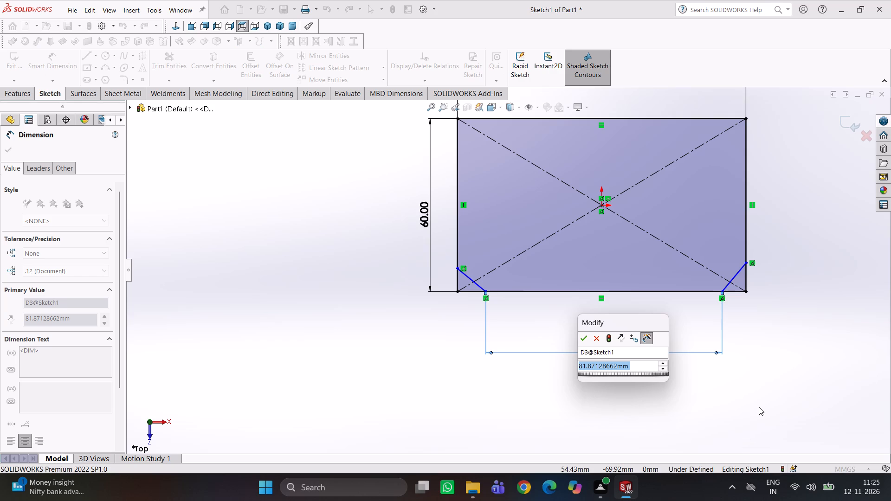
pyautogui.write('80')
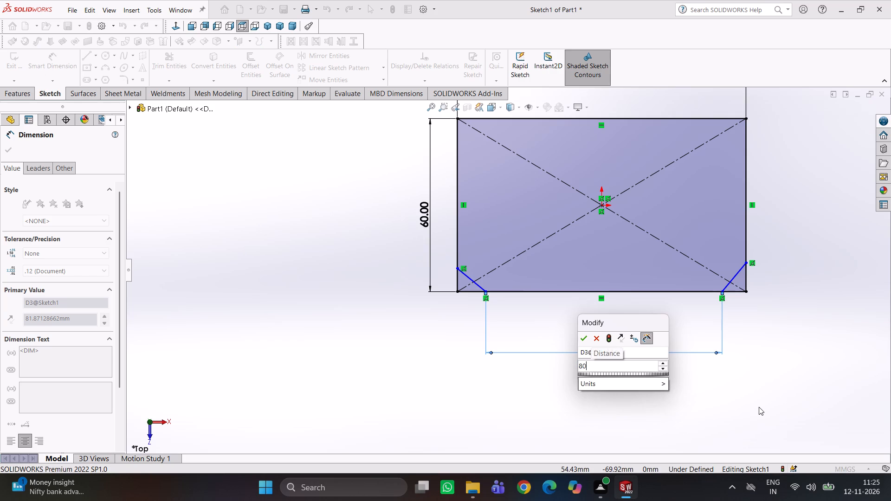
pyautogui.press('Return')
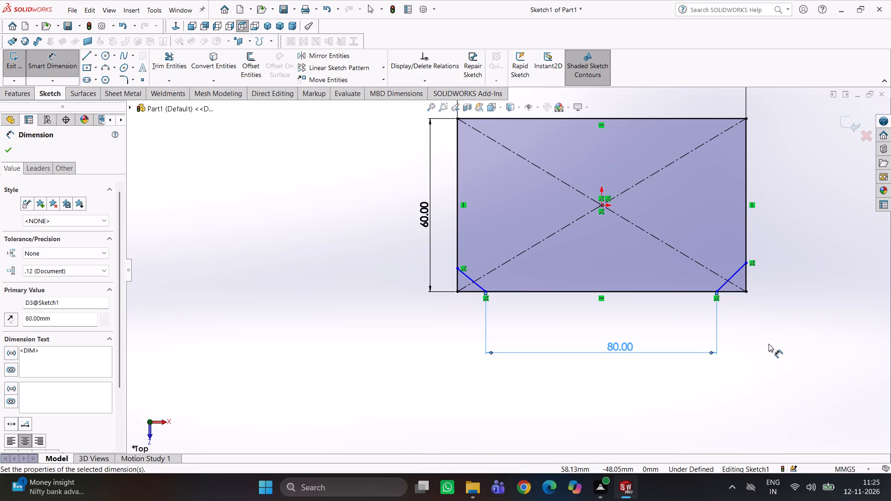
pyautogui.click(768, 344)
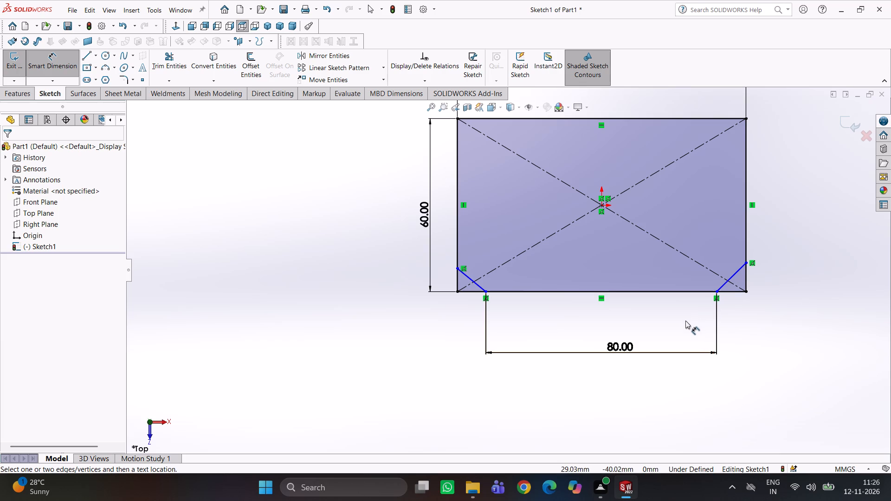
# Dimension the horizontal distance from the origin to the lower-left corner line's bottom-edge endpoint as 40 mm.
pyautogui.click(600, 204)
pyautogui.click(488, 290)
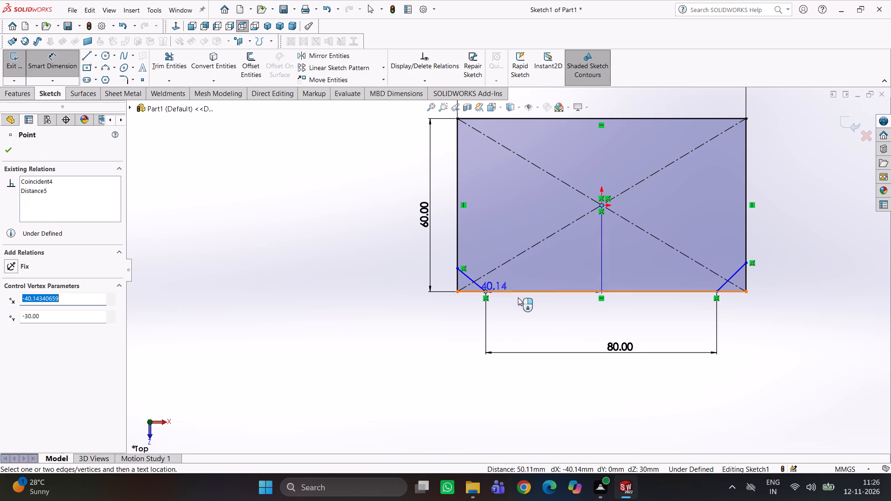
pyautogui.click(549, 319)
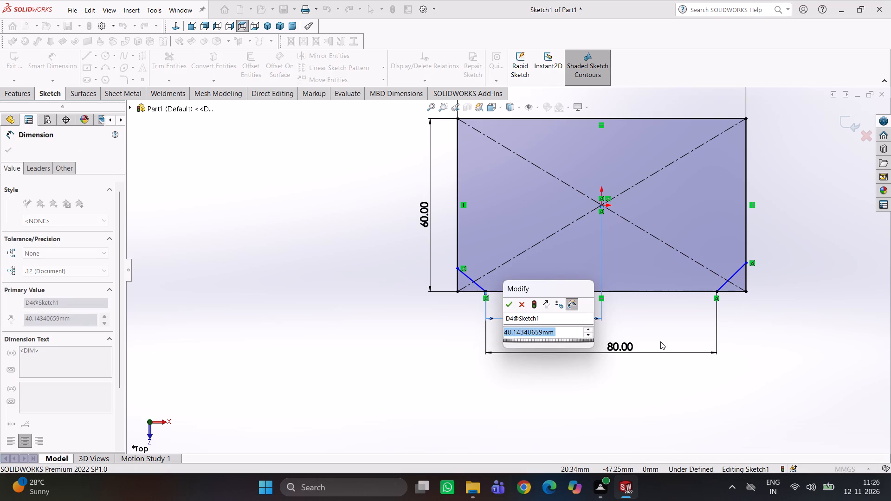
pyautogui.write('40')
pyautogui.press('Return')
pyautogui.click(643, 385)
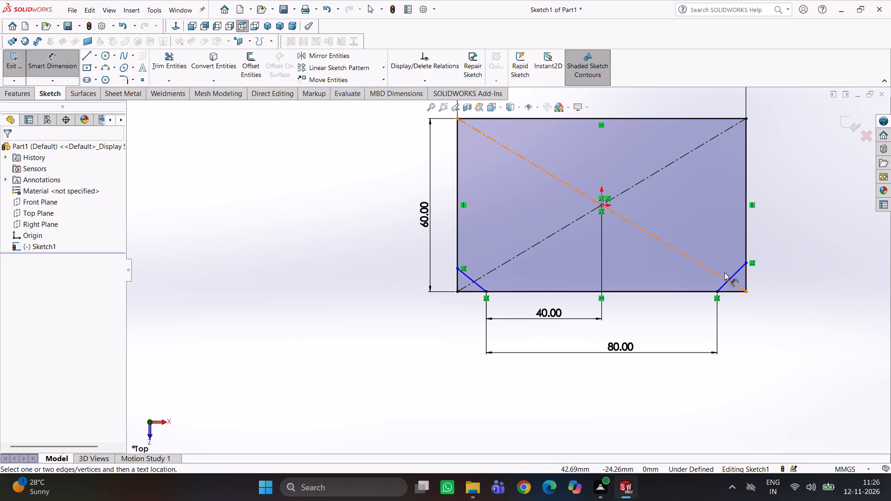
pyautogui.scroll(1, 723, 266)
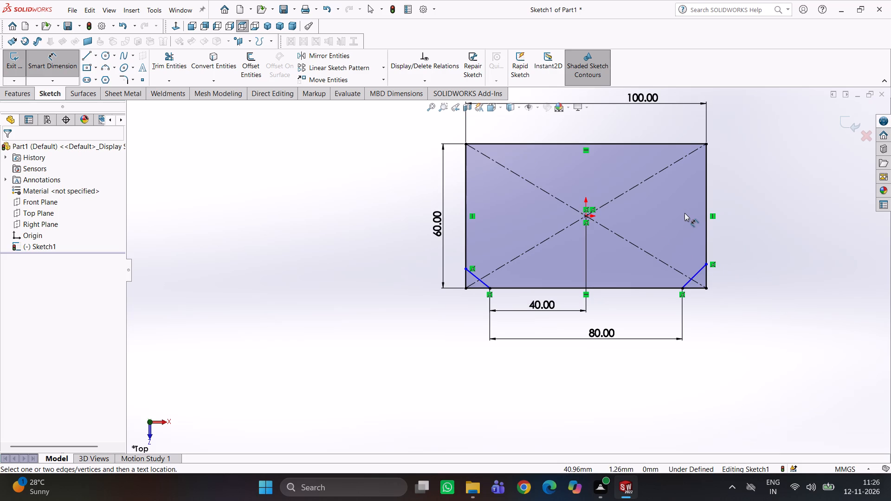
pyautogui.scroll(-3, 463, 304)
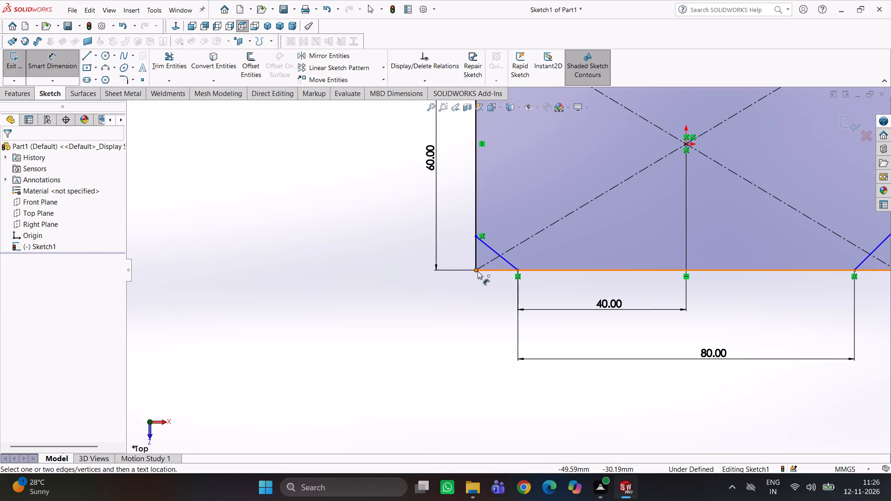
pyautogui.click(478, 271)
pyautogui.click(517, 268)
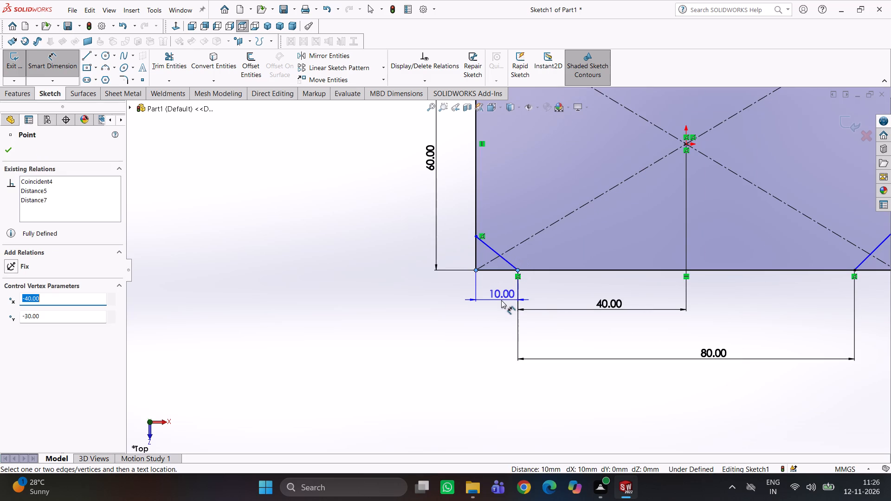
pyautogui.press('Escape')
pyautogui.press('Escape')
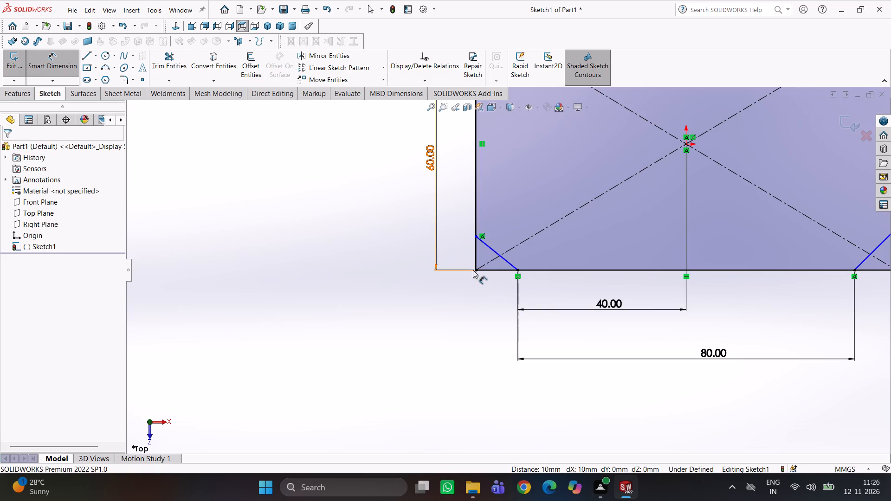
# Dimension the vertical distance from the rectangle's lower-left corner to the adjacent corner line's upper endpoint as 10 mm.
pyautogui.click(477, 269)
pyautogui.click(475, 236)
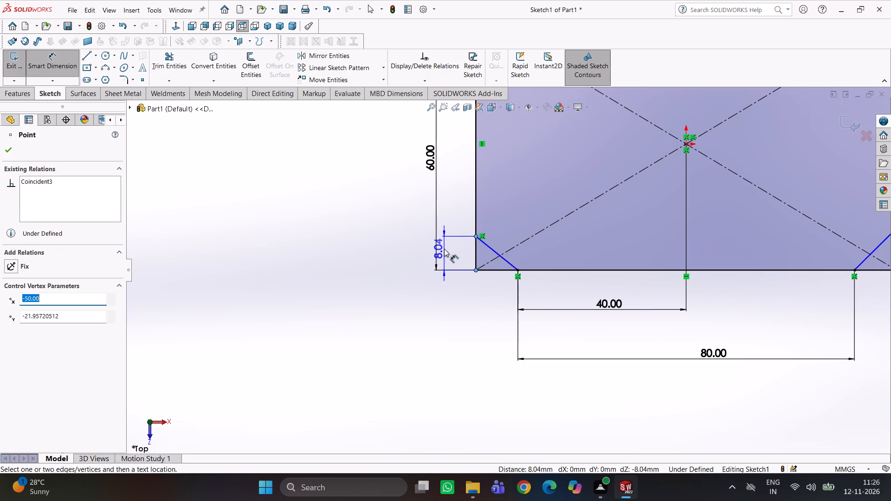
pyautogui.click(444, 249)
pyautogui.write('10')
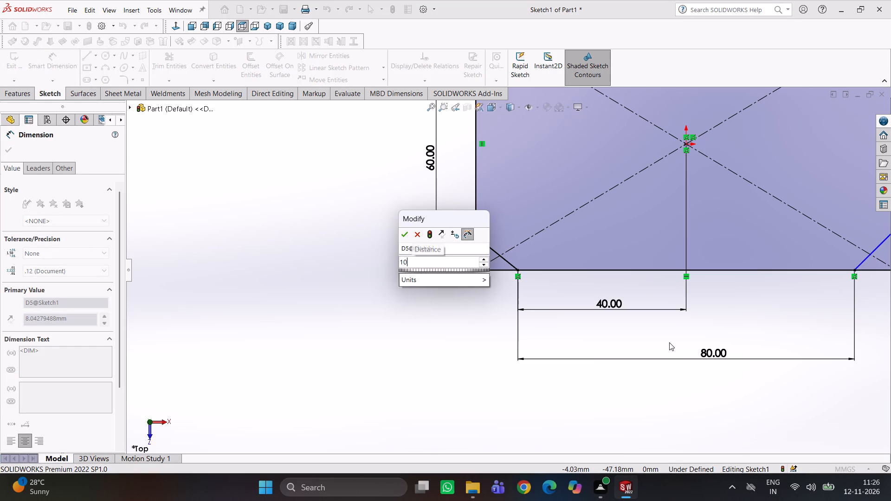
pyautogui.press('Return')
pyautogui.click(470, 329)
# Dimension the vertical distance from the rectangle's lower-right corner to the adjacent corner line's upper endpoint as 10 mm.
pyautogui.scroll(4, 721, 329)
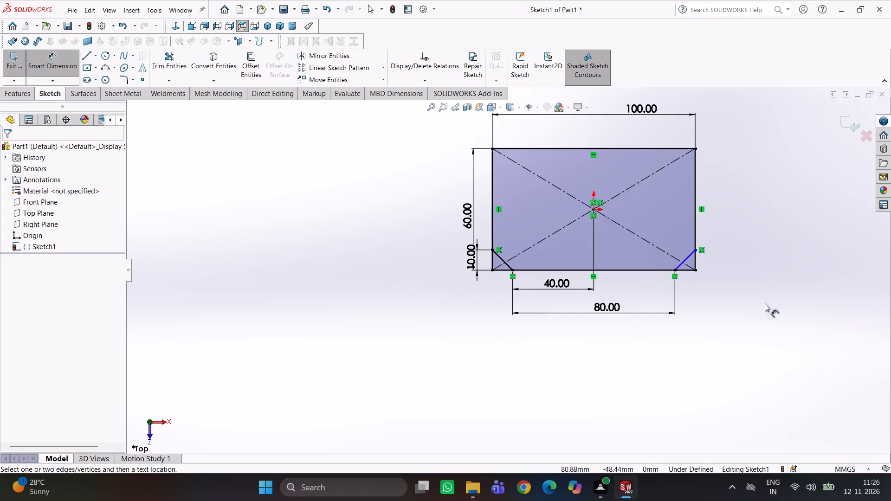
pyautogui.scroll(-4, 740, 283)
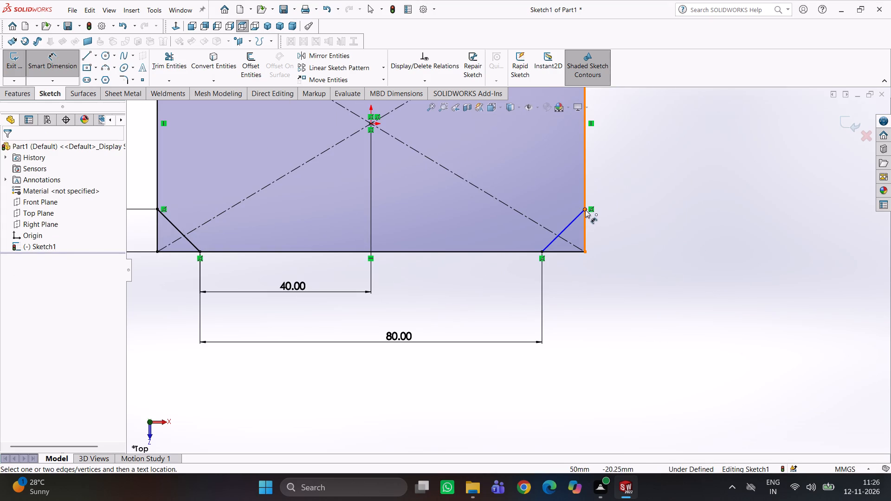
pyautogui.click(585, 210)
pyautogui.click(584, 251)
pyautogui.click(612, 246)
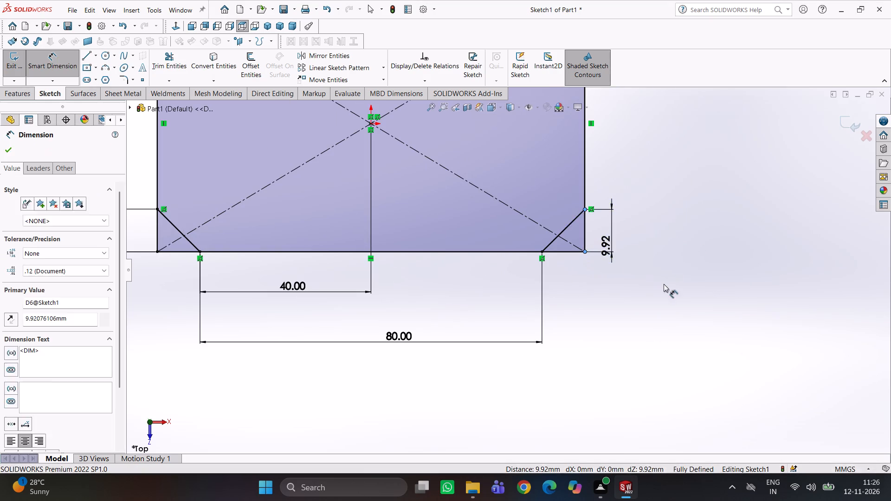
pyautogui.write('10')
pyautogui.press('Return')
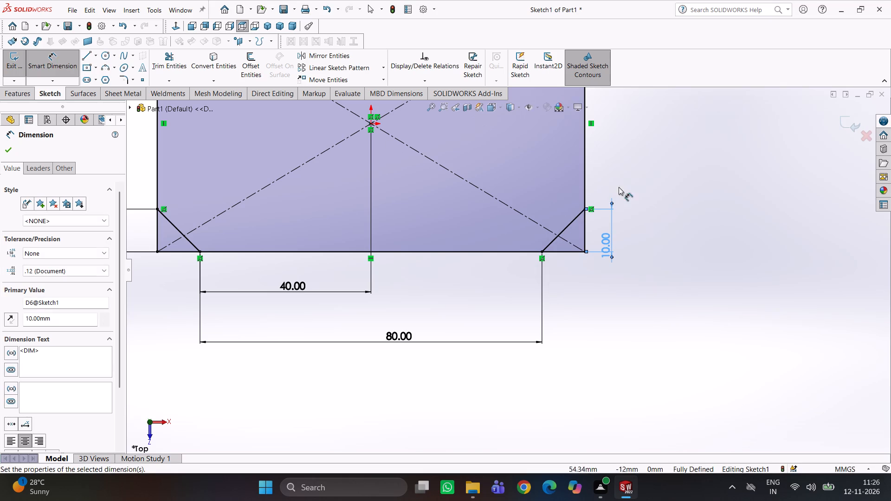
pyautogui.click(702, 226)
# Sketch a horizontal line through the origin, extending past both sides of the rectangle, and convert it to construction geometry.
pyautogui.scroll(4, 676, 228)
pyautogui.scroll(2, 414, 198)
pyautogui.scroll(-4, 416, 200)
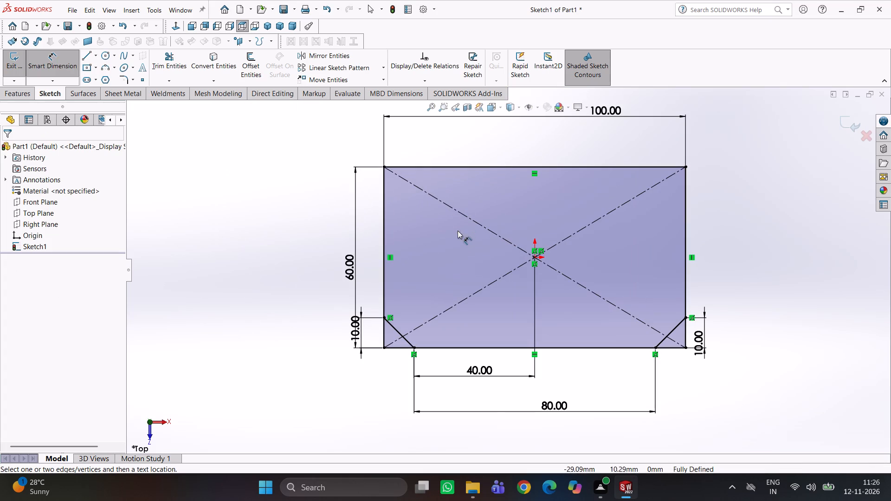
pyautogui.moveTo(300, 202); pyautogui.dragTo(184, 202, button='right')
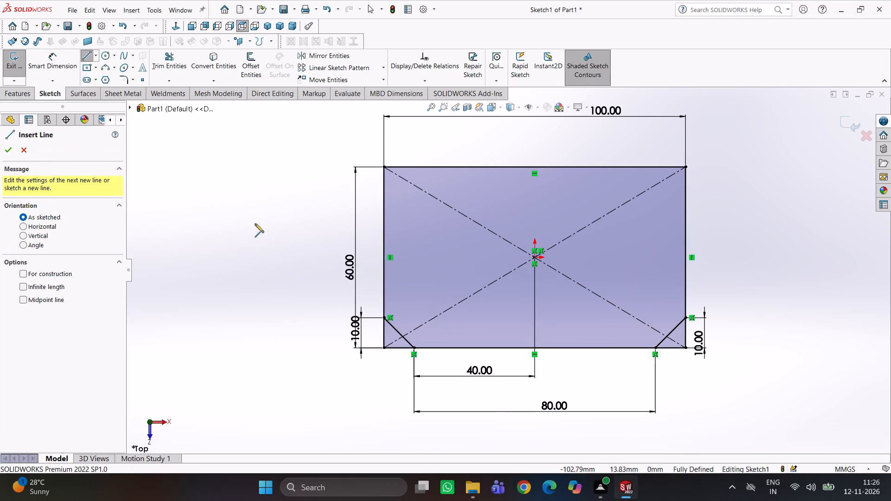
pyautogui.click(318, 259)
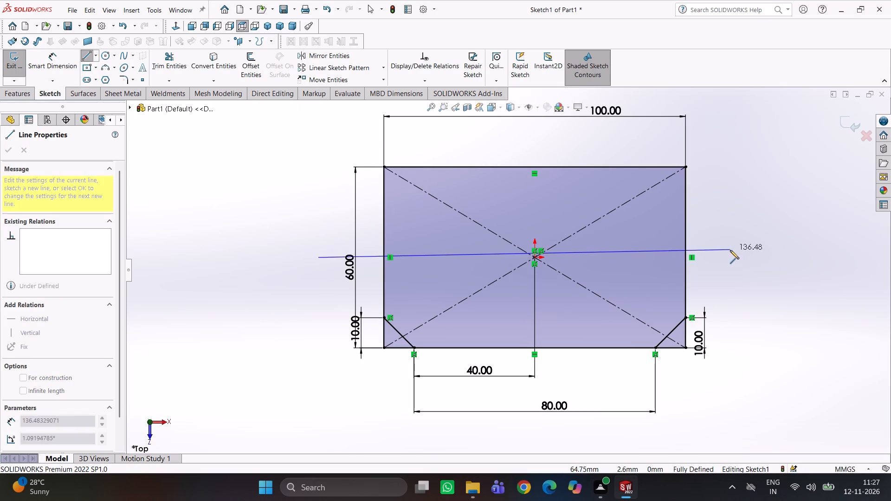
pyautogui.click(737, 257)
pyautogui.rightClick(756, 245)
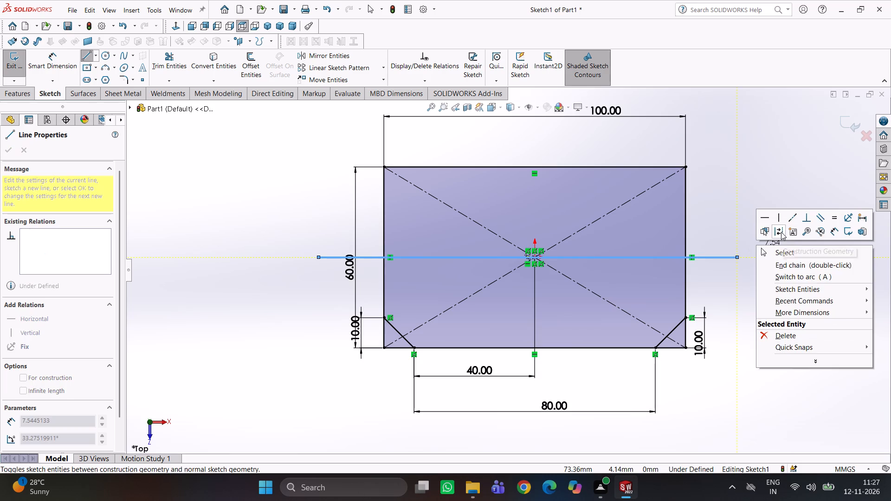
pyautogui.click(781, 231)
pyautogui.click(736, 173)
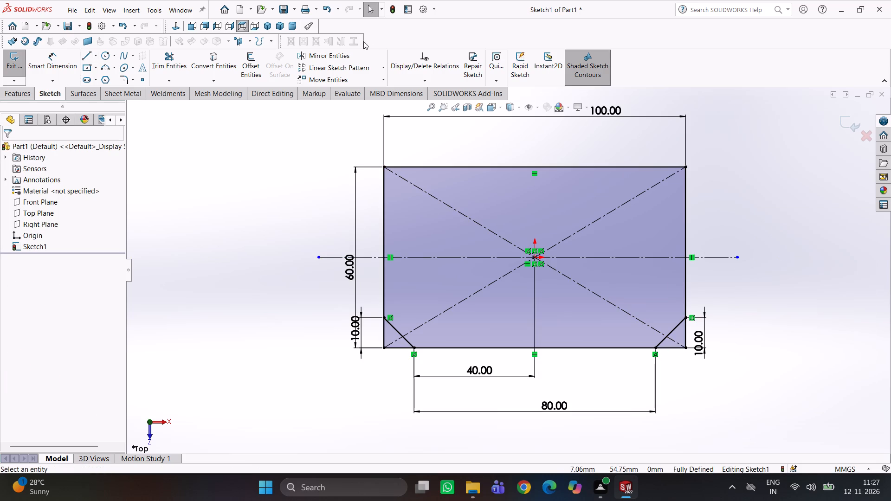
# Mirror the lower-left and lower-right corner lines about the horizontal construction line, keeping the originals.
pyautogui.click(304, 52)
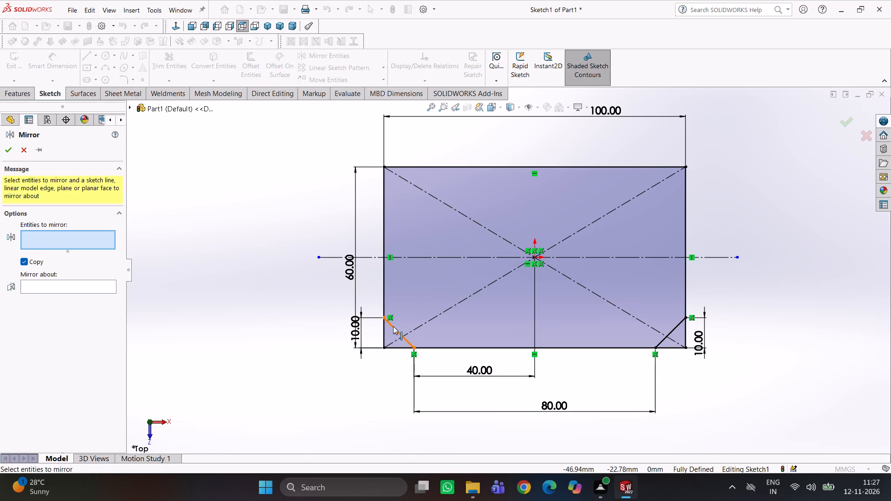
pyautogui.click(393, 326)
pyautogui.keyDown('ctrl'); pyautogui.click(676, 328); pyautogui.keyUp('ctrl')
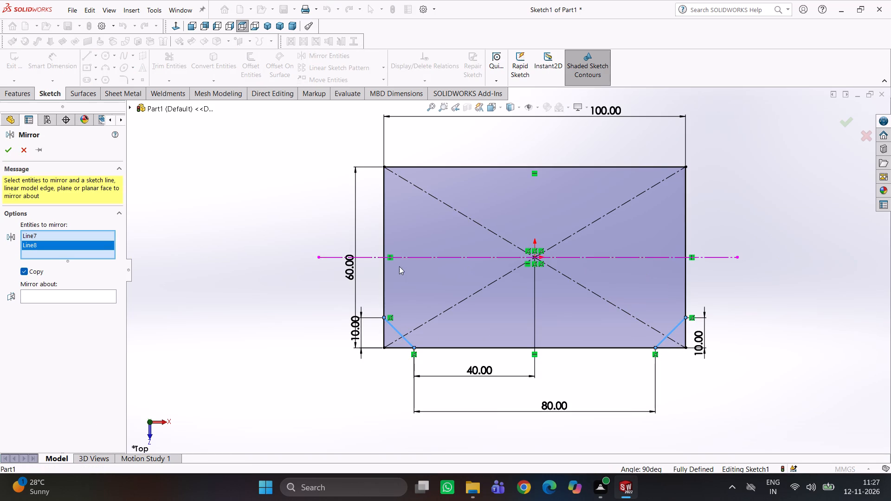
pyautogui.click(85, 292)
pyautogui.click(458, 259)
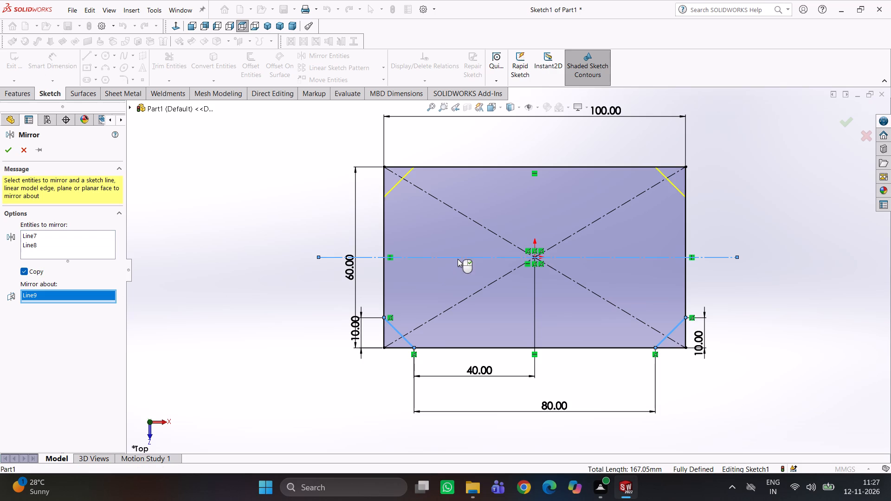
pyautogui.click(9, 151)
pyautogui.click(258, 230)
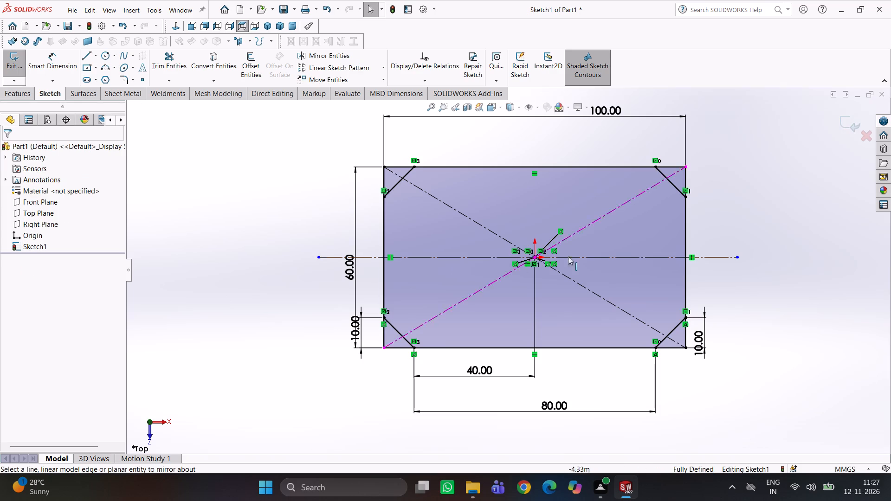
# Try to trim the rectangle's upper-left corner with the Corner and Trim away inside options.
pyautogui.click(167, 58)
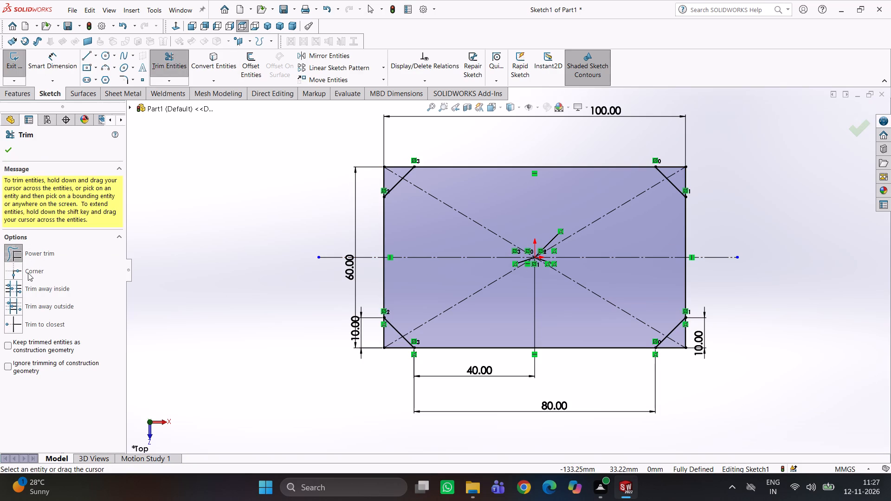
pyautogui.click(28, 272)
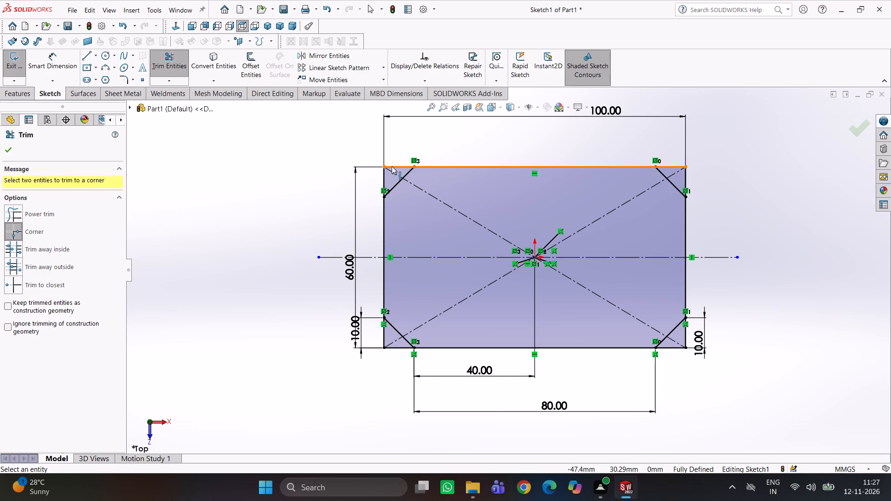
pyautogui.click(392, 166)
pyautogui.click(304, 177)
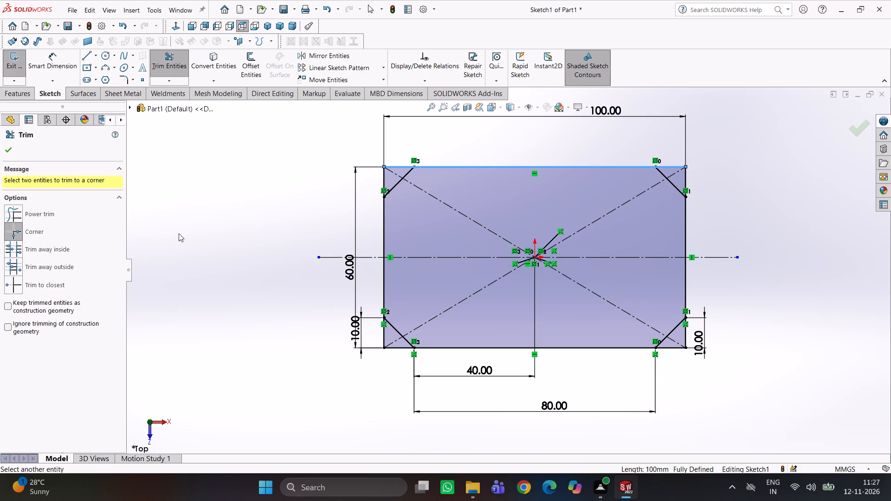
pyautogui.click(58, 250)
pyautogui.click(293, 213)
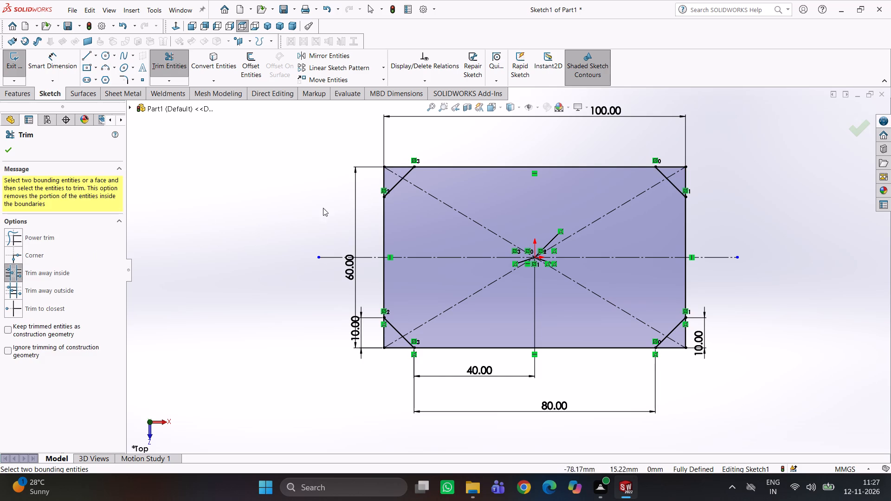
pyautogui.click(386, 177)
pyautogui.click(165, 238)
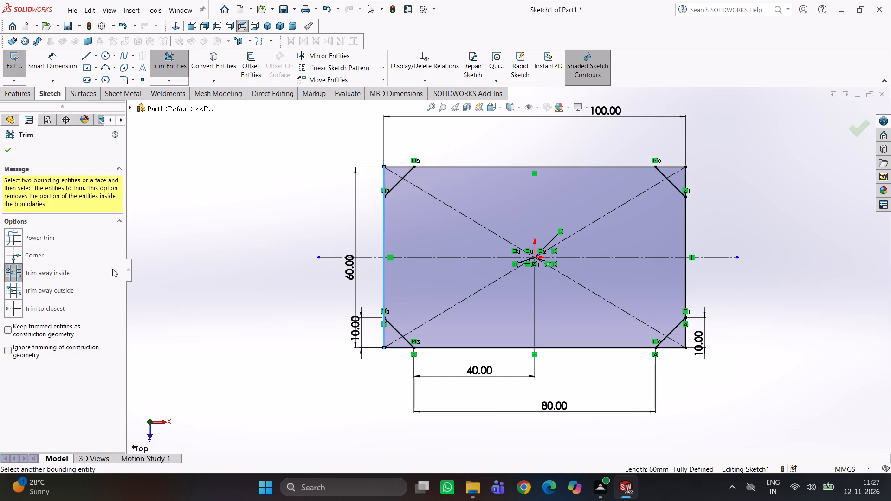
# Trim away the rectangle's edge segments outside all four corner lines with Trim to closest, leaving a chamfered outline.
pyautogui.click(31, 309)
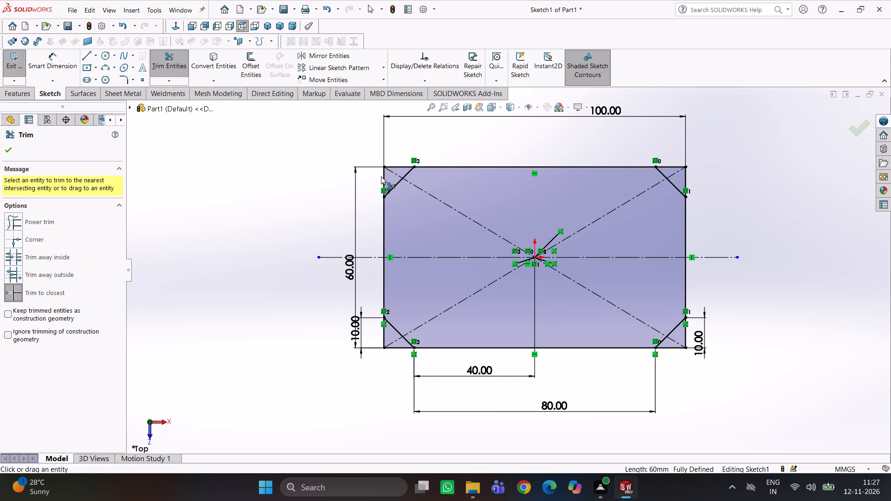
pyautogui.click(384, 176)
pyautogui.click(399, 167)
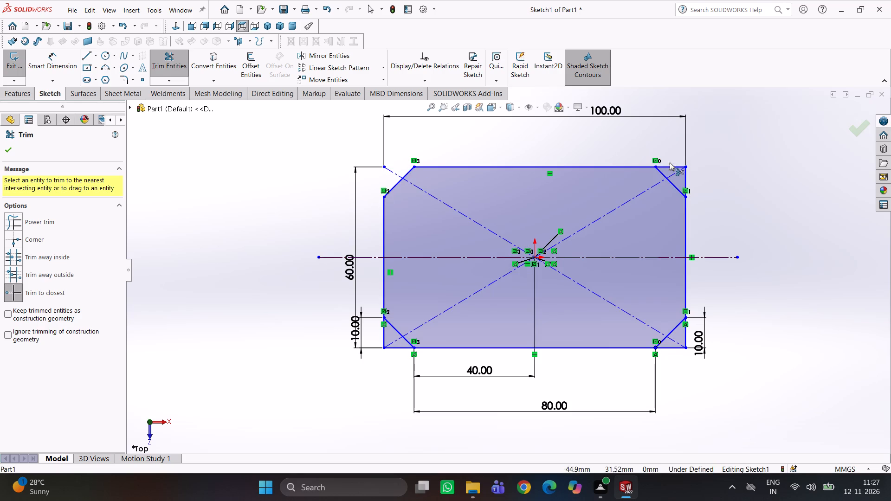
pyautogui.click(669, 167)
pyautogui.click(686, 175)
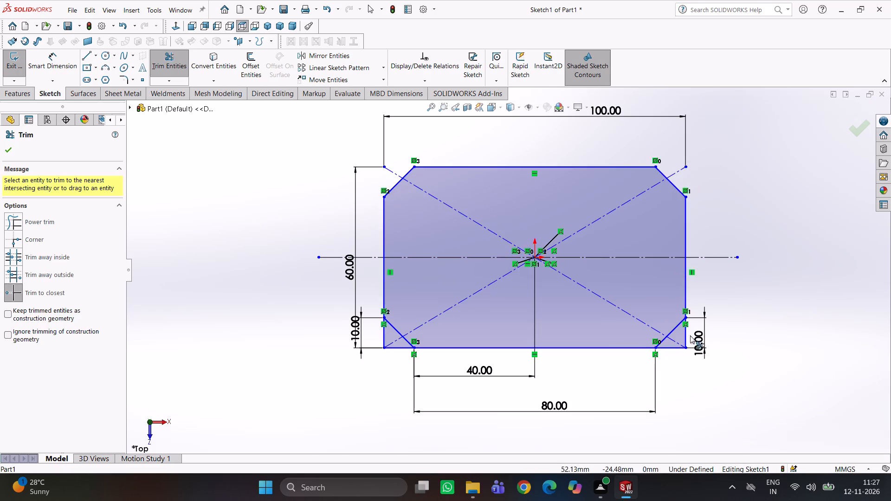
pyautogui.click(671, 348)
pyautogui.click(685, 333)
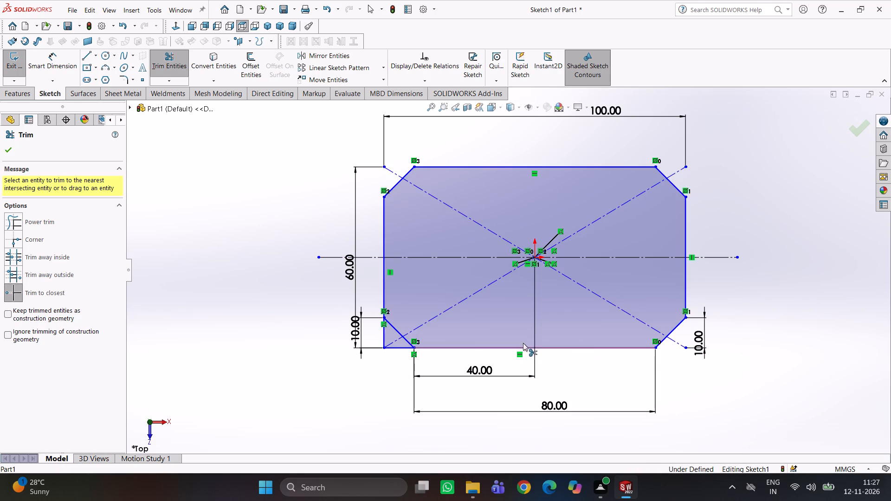
pyautogui.click(400, 348)
pyautogui.click(385, 333)
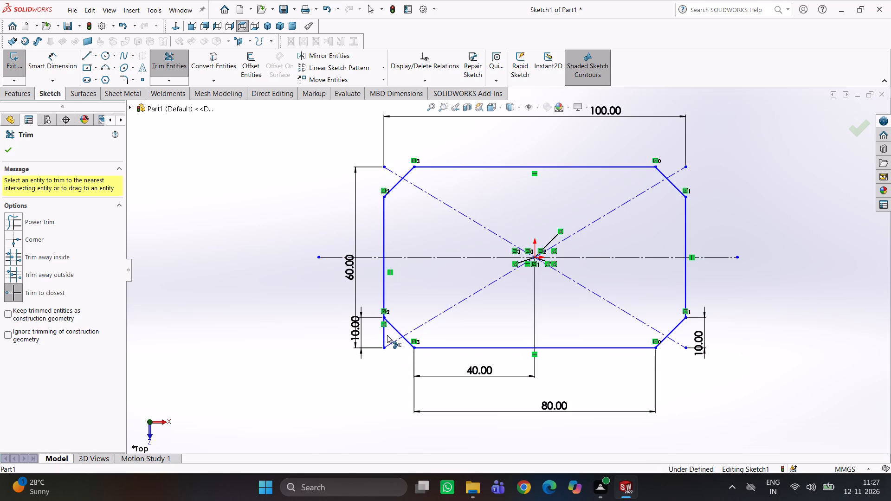
pyautogui.click(267, 283)
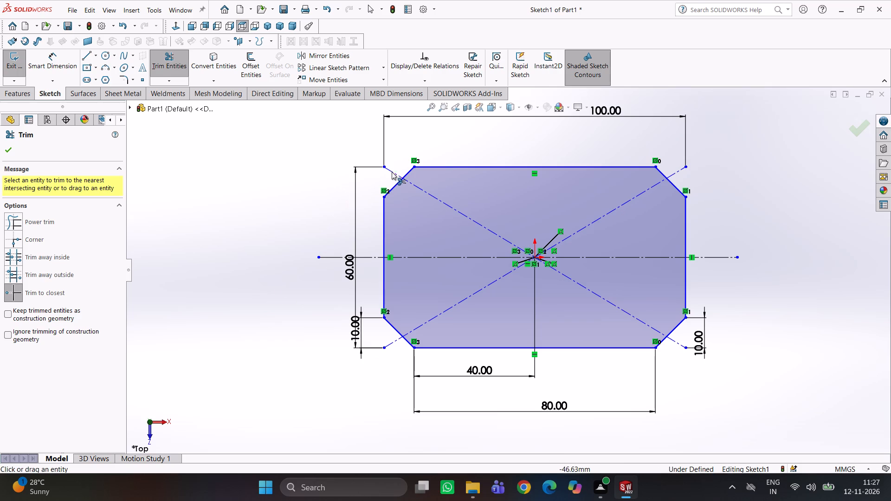
# Trim the diagonal construction lines' ends beyond the four chamfers, accepting deletion of their associated dimensions.
pyautogui.click(393, 172)
pyautogui.click(484, 249)
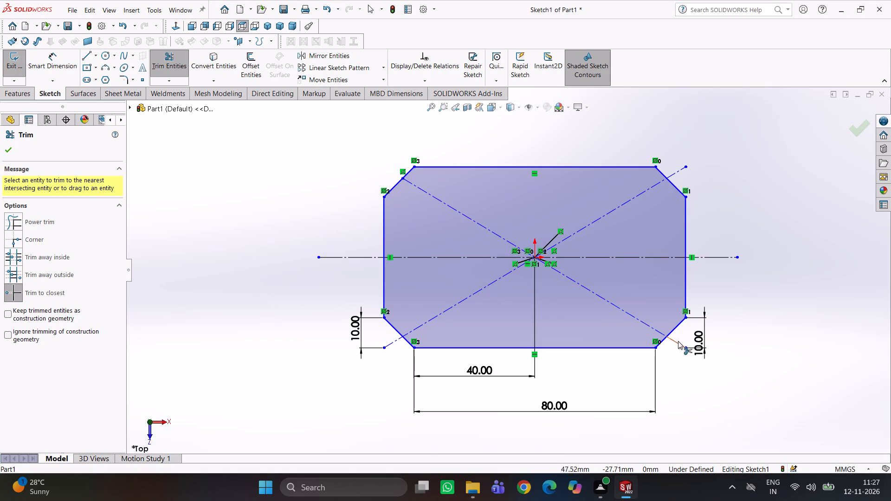
pyautogui.click(678, 341)
pyautogui.click(478, 251)
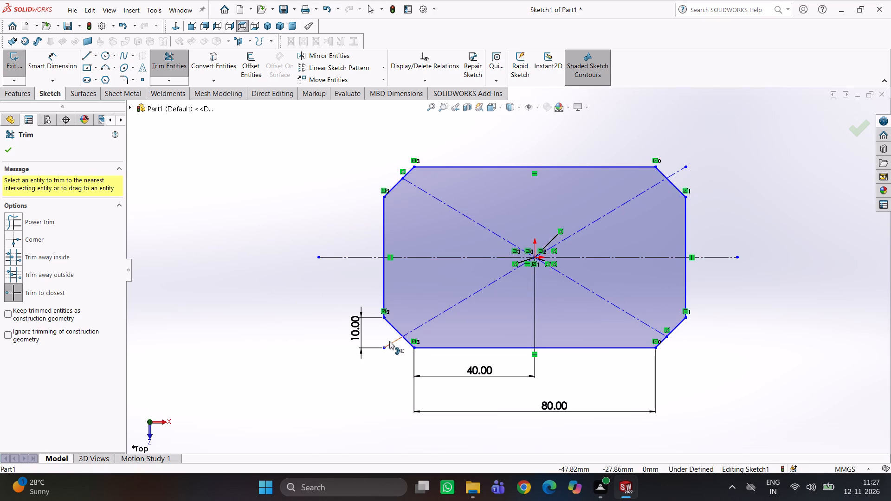
pyautogui.click(389, 341)
pyautogui.click(395, 343)
pyautogui.click(465, 249)
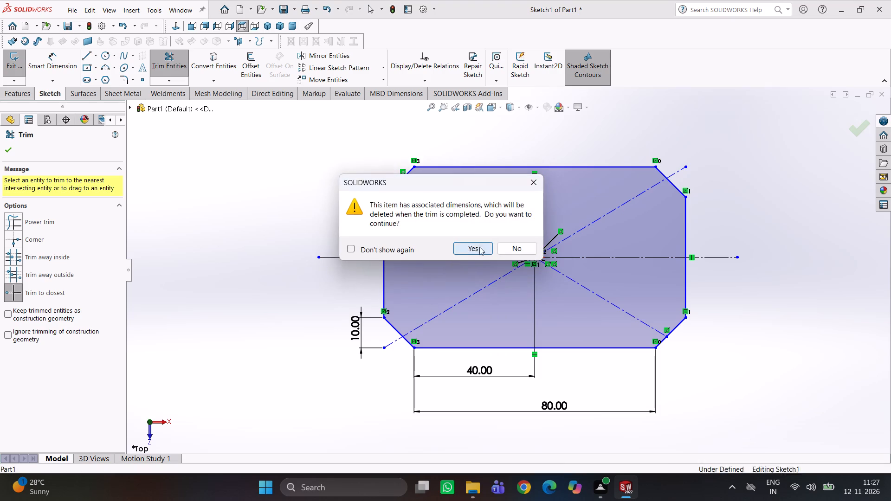
pyautogui.click(679, 171)
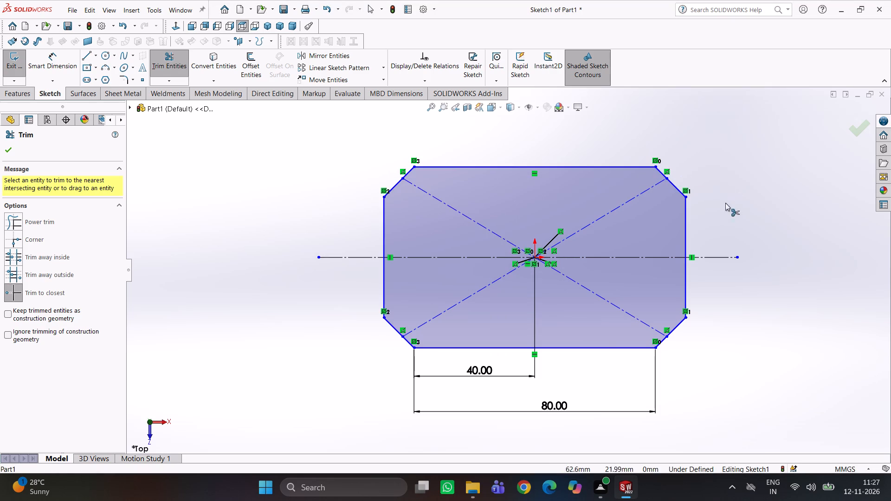
pyautogui.click(729, 198)
# Dimension the chamfered profile's left vertical edge as 40 mm.
pyautogui.moveTo(736, 213); pyautogui.dragTo(735, 163, button='right')
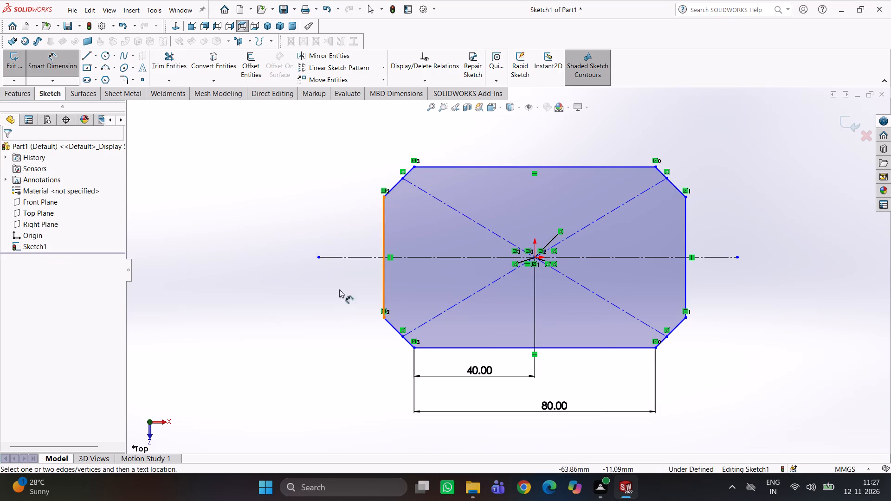
pyautogui.click(382, 226)
pyautogui.click(297, 242)
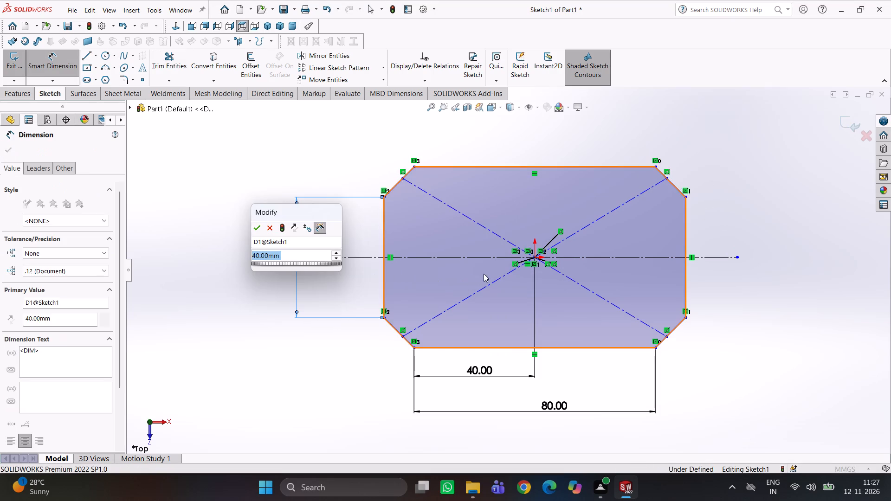
pyautogui.click(255, 228)
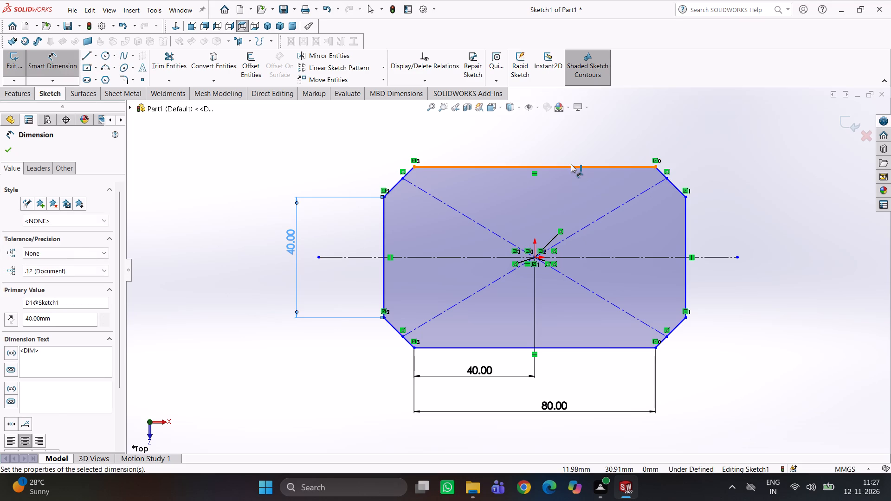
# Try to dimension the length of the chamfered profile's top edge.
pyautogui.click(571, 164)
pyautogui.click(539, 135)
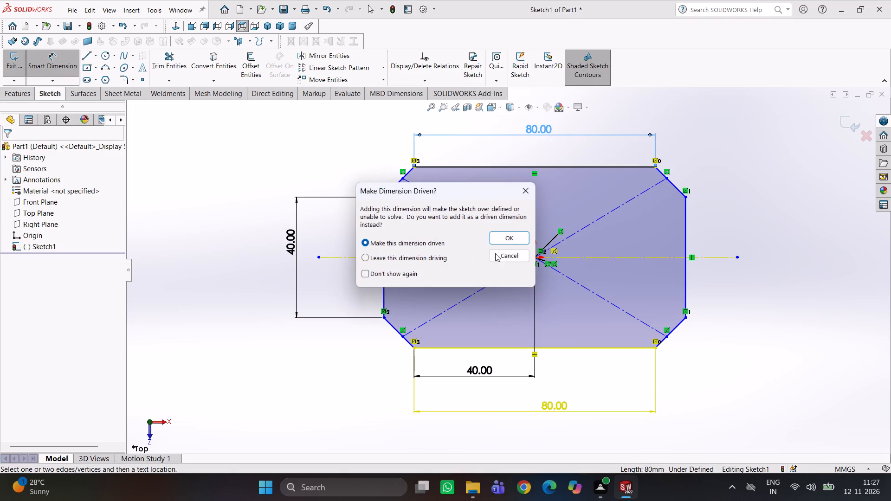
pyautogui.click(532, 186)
# Dimension the overall width between the profile's two vertical edges as 100 mm, placed above the profile.
pyautogui.click(385, 243)
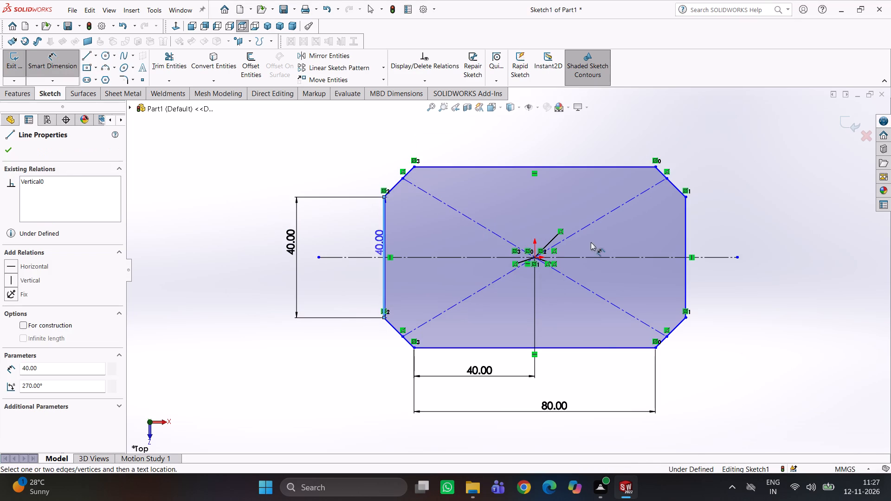
pyautogui.click(684, 241)
pyautogui.click(536, 142)
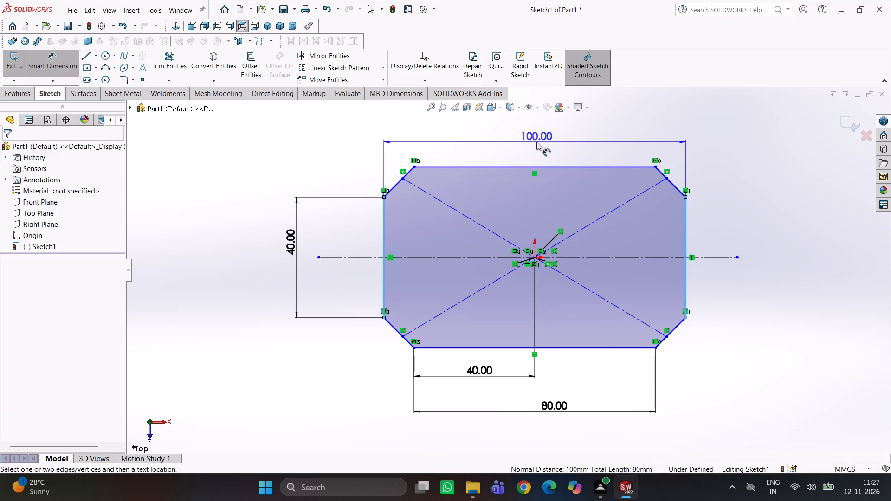
pyautogui.click(496, 126)
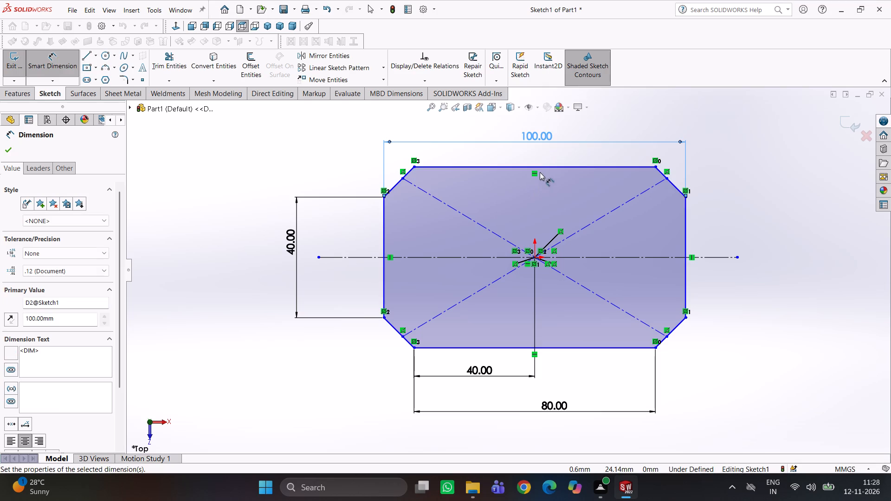
# Dimension the overall height between the profile's top and bottom edges as 60 mm, placed beside the profile.
pyautogui.click(544, 164)
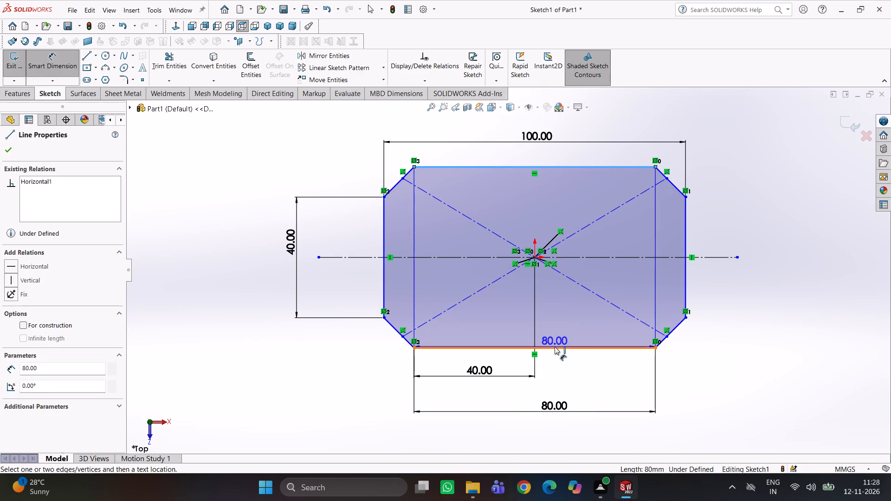
pyautogui.click(555, 347)
pyautogui.click(784, 277)
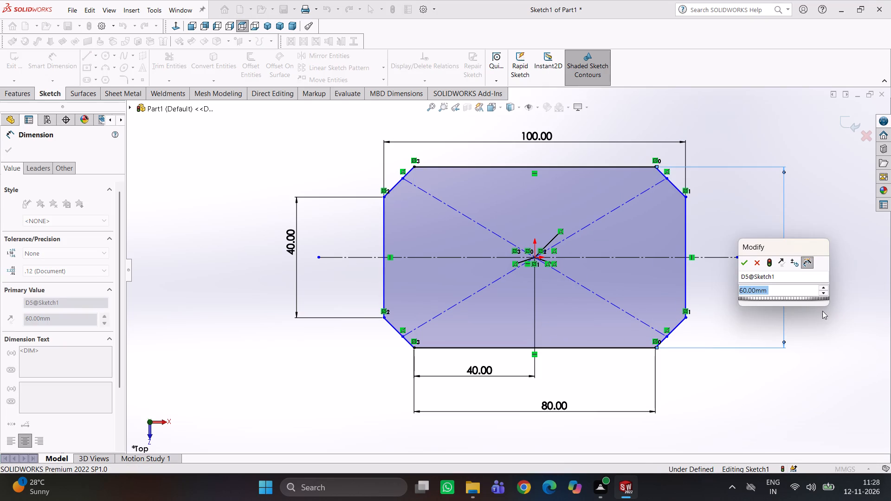
pyautogui.click(747, 261)
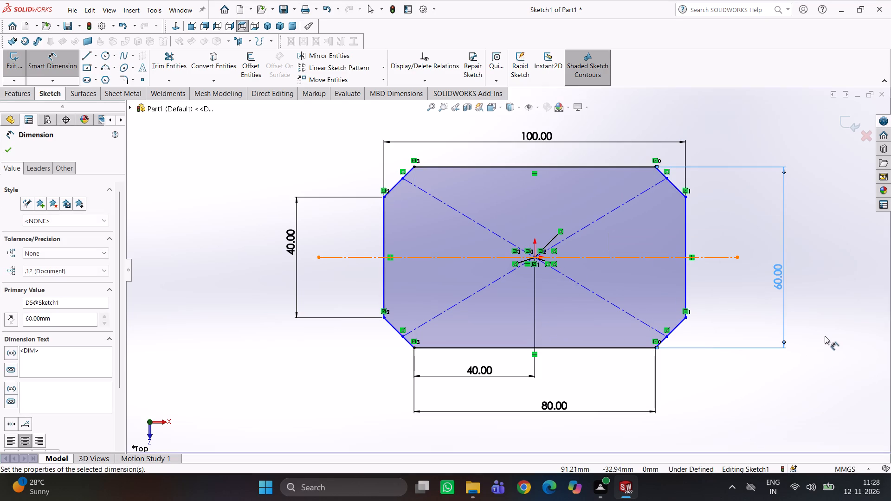
pyautogui.click(828, 331)
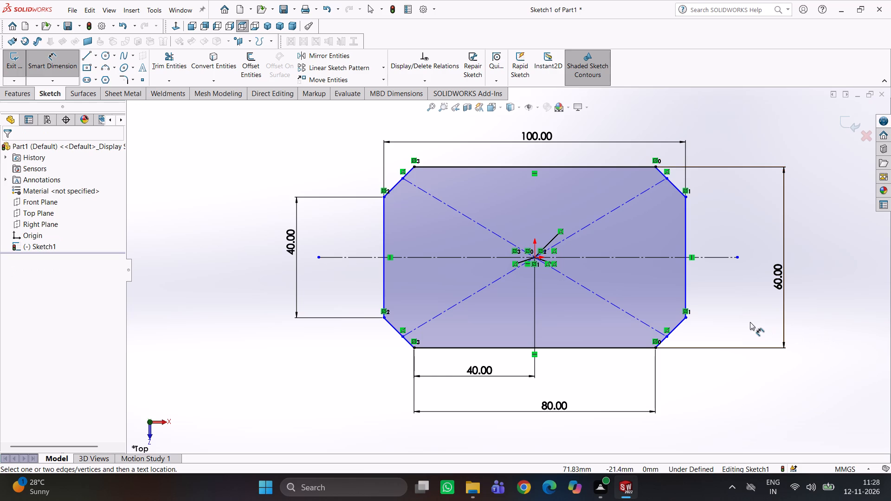
# Dimension the chamfered profile's right vertical edge as 40 mm.
pyautogui.click(688, 275)
pyautogui.click(742, 279)
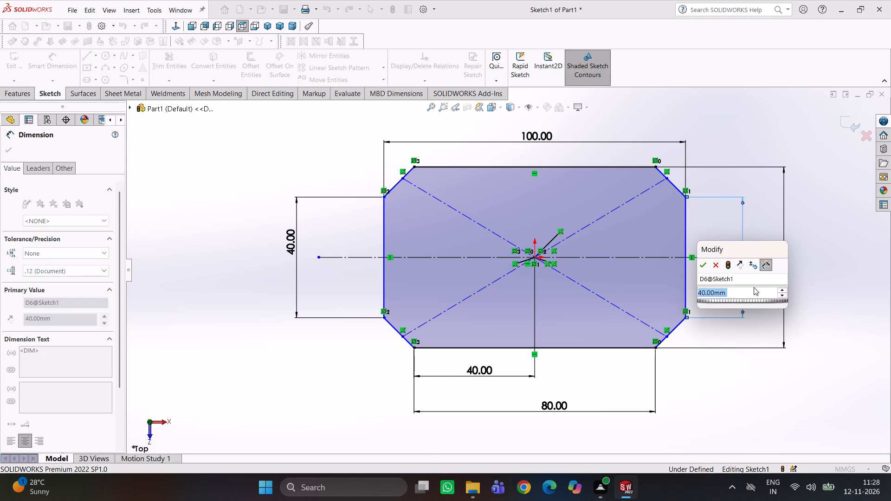
pyautogui.click(704, 267)
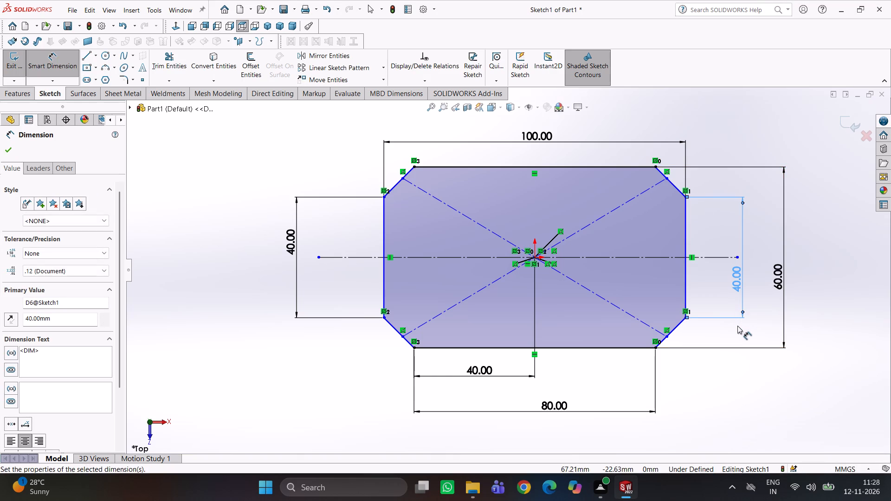
pyautogui.click(737, 326)
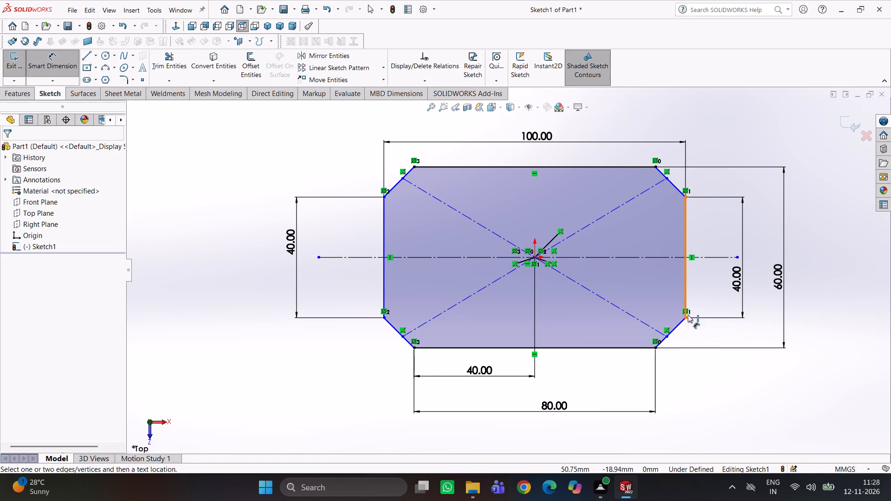
# Dimension the length of the profile's upper-right chamfer edge as 14.14 mm.
pyautogui.click(631, 167)
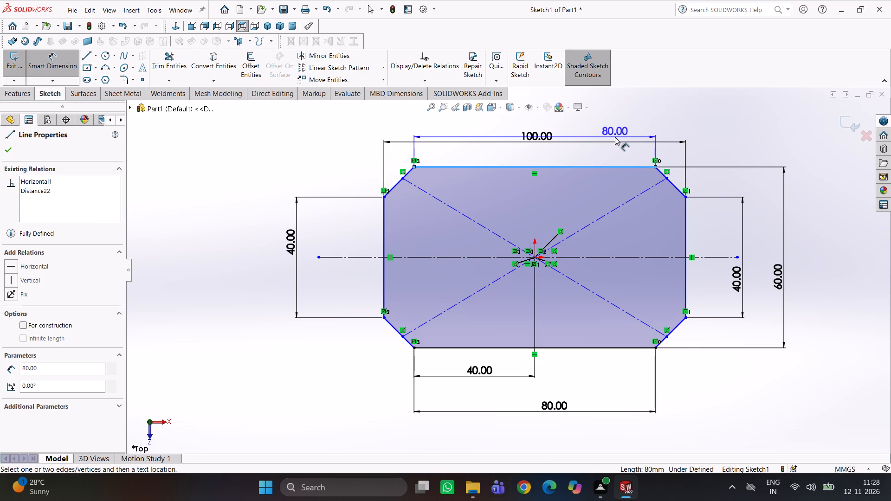
pyautogui.press('Escape')
pyautogui.click(675, 184)
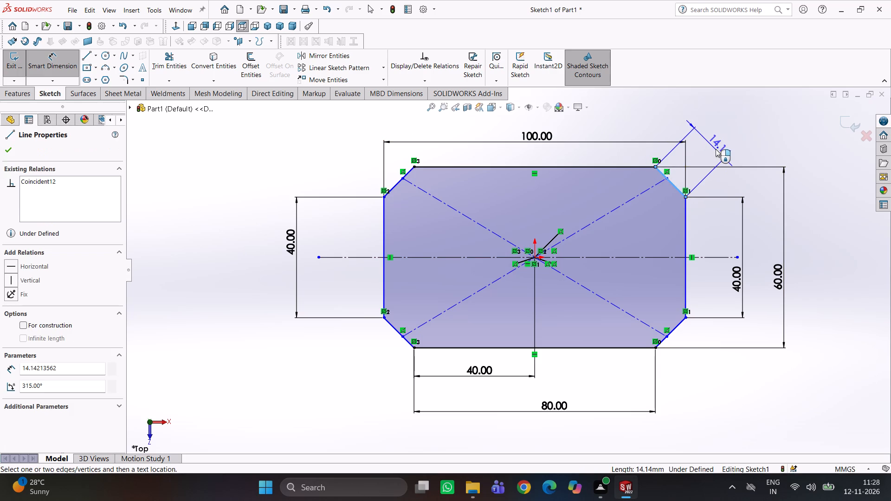
pyautogui.click(716, 149)
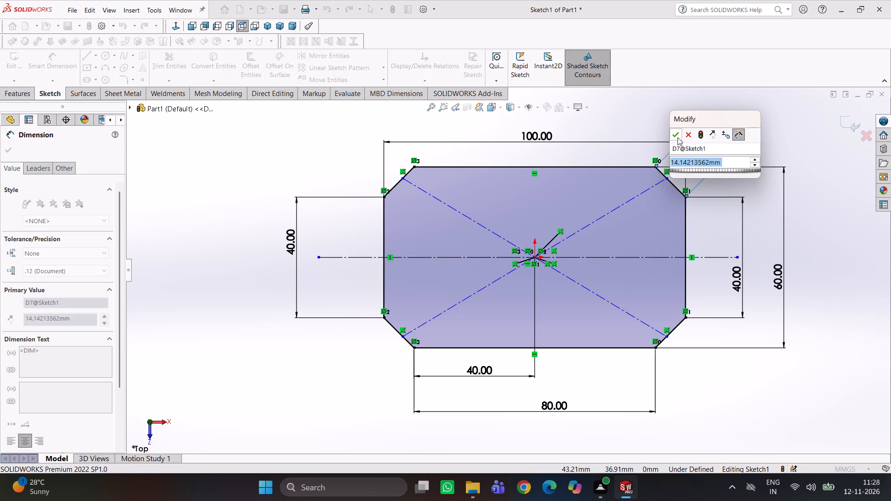
pyautogui.click(678, 137)
pyautogui.click(706, 212)
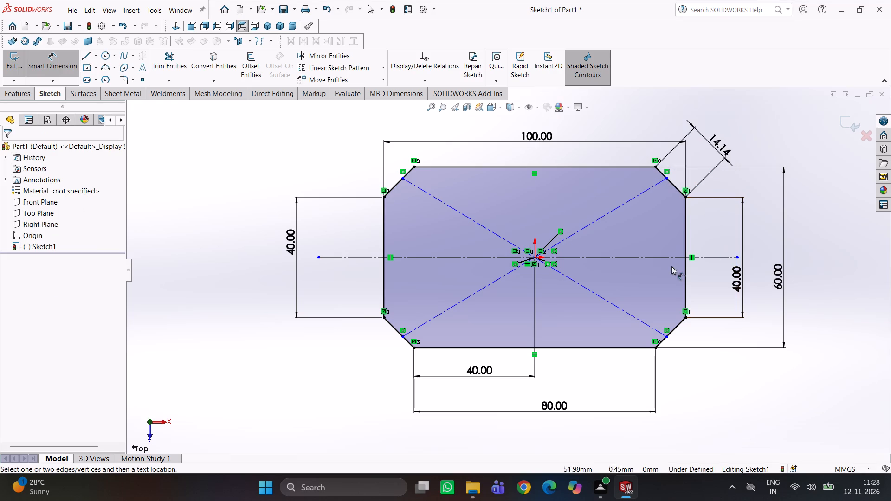
# Delete both diagonal construction lines crossing the centre of the chamfered profile.
pyautogui.click(618, 206)
pyautogui.press('Escape')
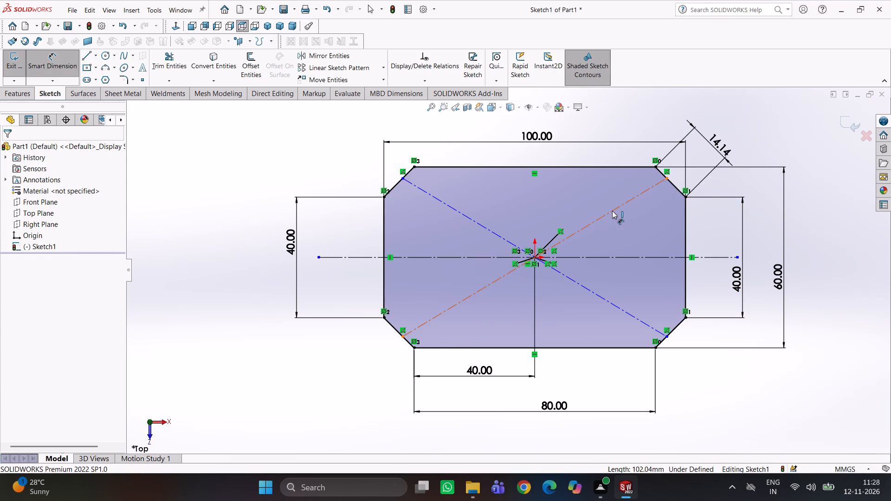
pyautogui.click(613, 210)
pyautogui.press('Escape')
pyautogui.press('Escape')
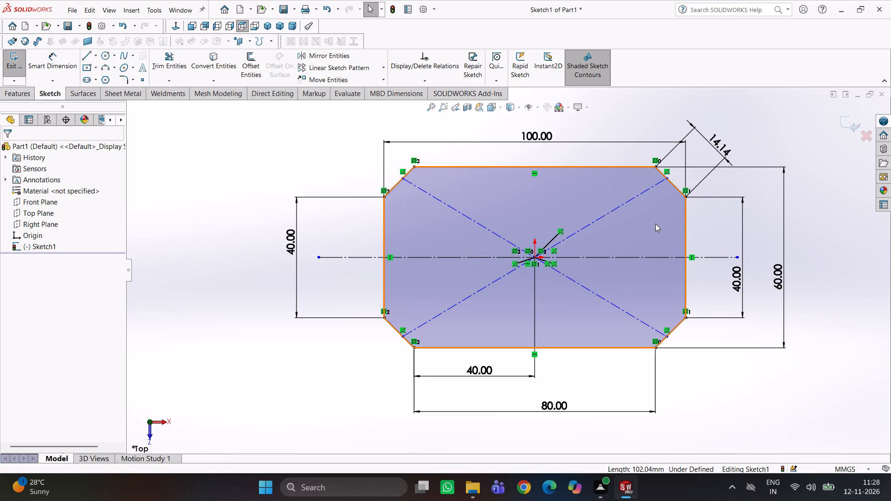
pyautogui.click(612, 209)
pyautogui.press('Delete')
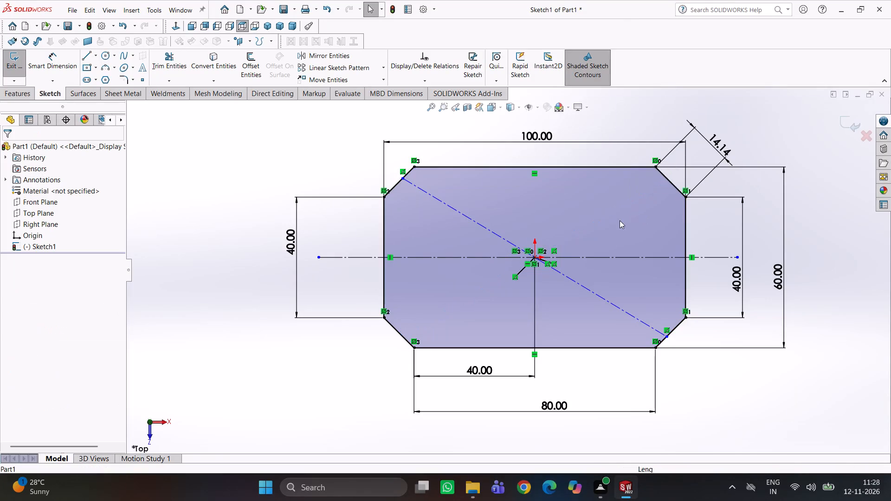
pyautogui.click(490, 233)
pyautogui.press('Delete')
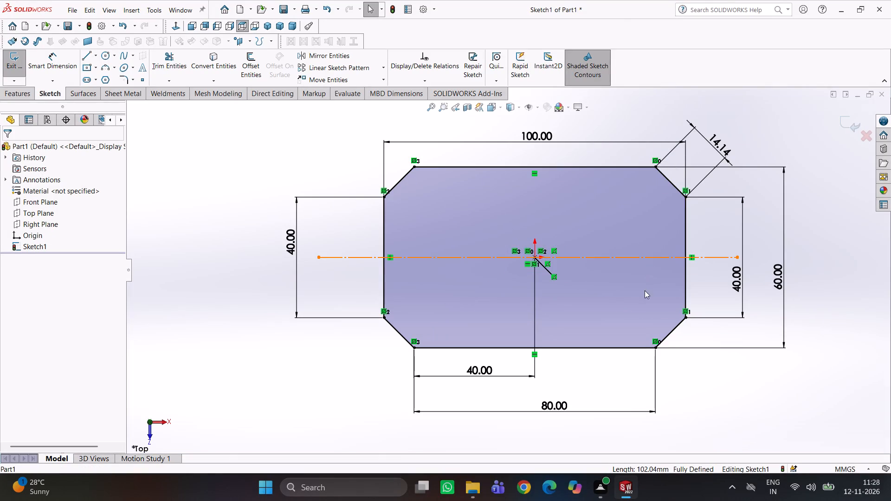
pyautogui.click(747, 381)
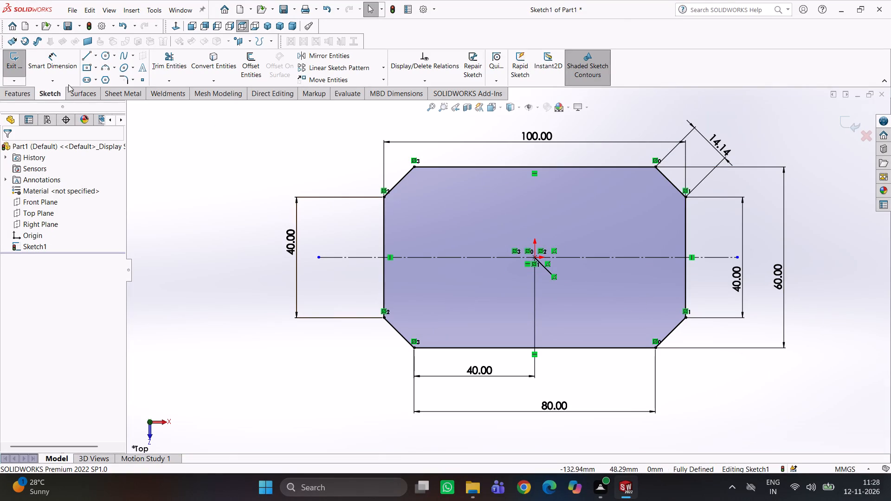
# Create a sheet metal base flange from the chamfered profile with 1 mm thickness.
pyautogui.click(12, 92)
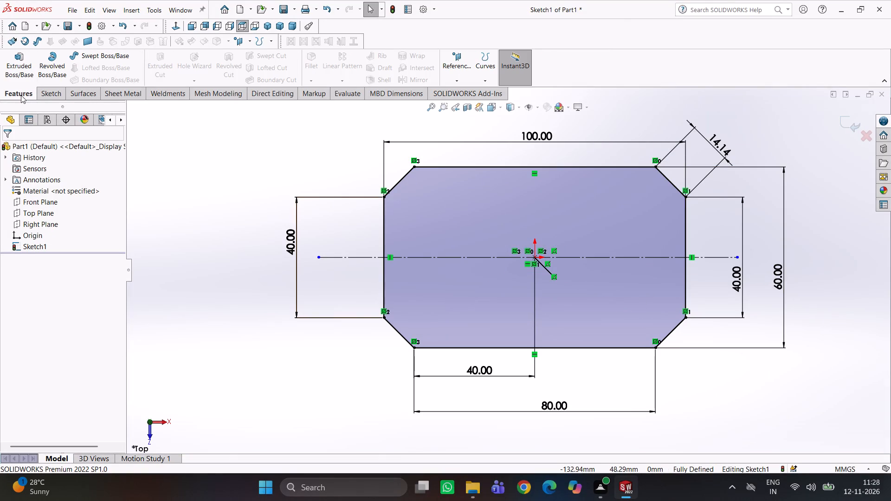
pyautogui.click(120, 88)
pyautogui.click(14, 55)
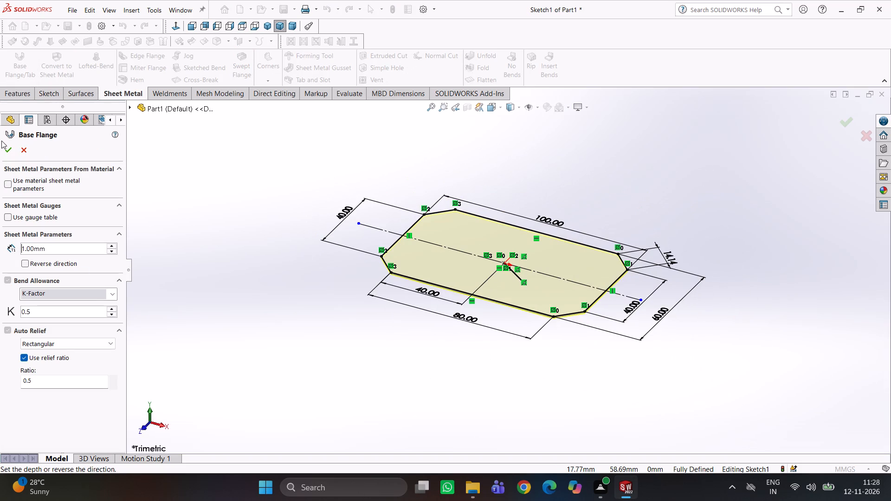
pyautogui.click(6, 146)
pyautogui.click(581, 360)
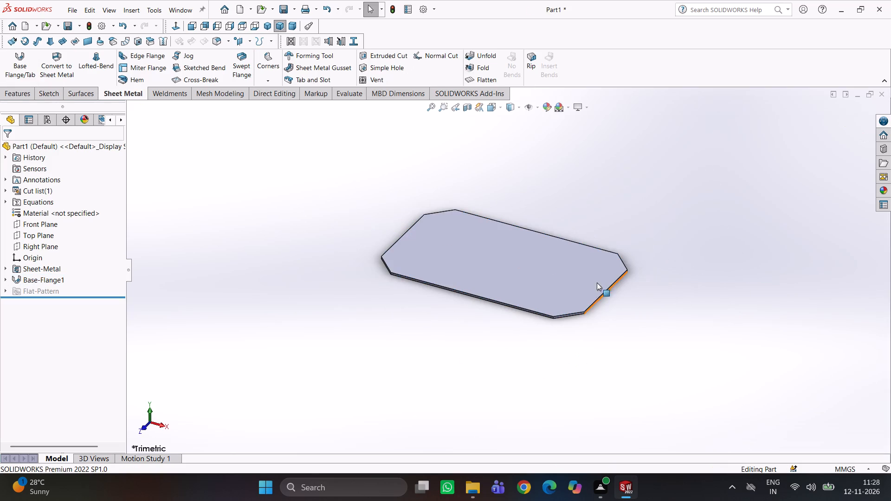
# Examine the chamfered base flange plate and its thin side edges from several angles.
pyautogui.moveTo(599, 279); pyautogui.dragTo(625, 355, button='middle')
pyautogui.click(519, 308)
pyautogui.click(777, 348)
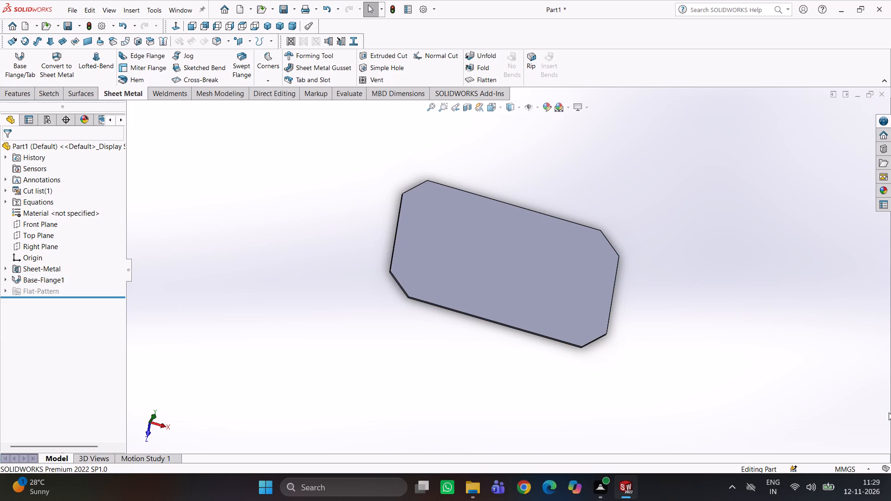
pyautogui.scroll(1, 755, 405)
pyautogui.moveTo(748, 407); pyautogui.dragTo(736, 369, button='middle')
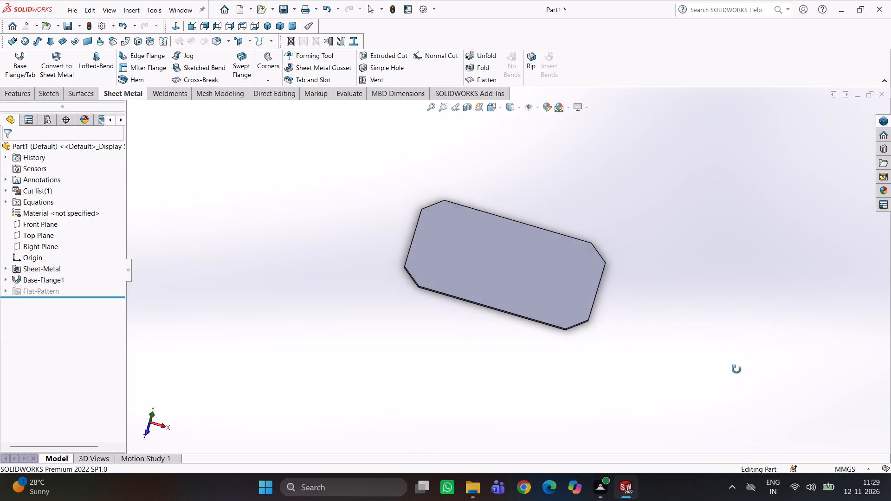
pyautogui.moveTo(736, 369); pyautogui.dragTo(736, 325, button='middle')
pyautogui.scroll(1, 736, 357)
pyautogui.scroll(-2, 639, 332)
pyautogui.moveTo(609, 312); pyautogui.dragTo(673, 291, button='middle')
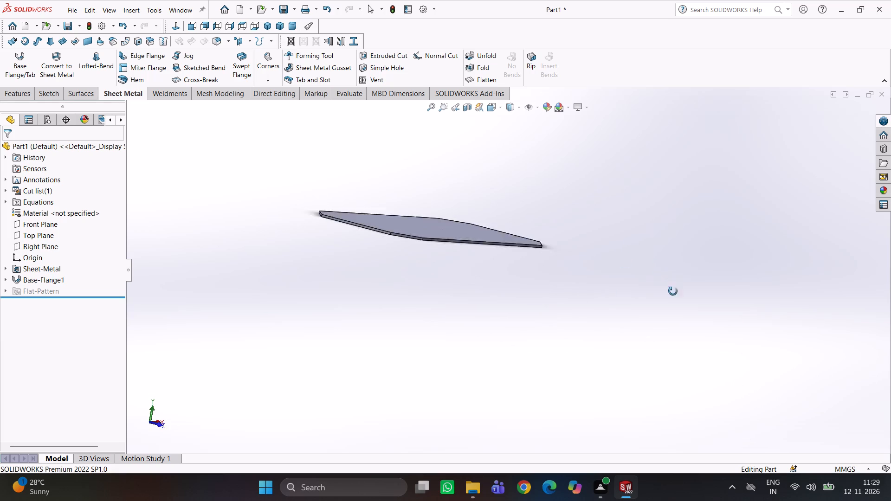
pyautogui.moveTo(673, 291); pyautogui.dragTo(693, 331, button='middle')
pyautogui.scroll(-1, 497, 280)
pyautogui.moveTo(528, 237); pyautogui.dragTo(505, 210, button='middle')
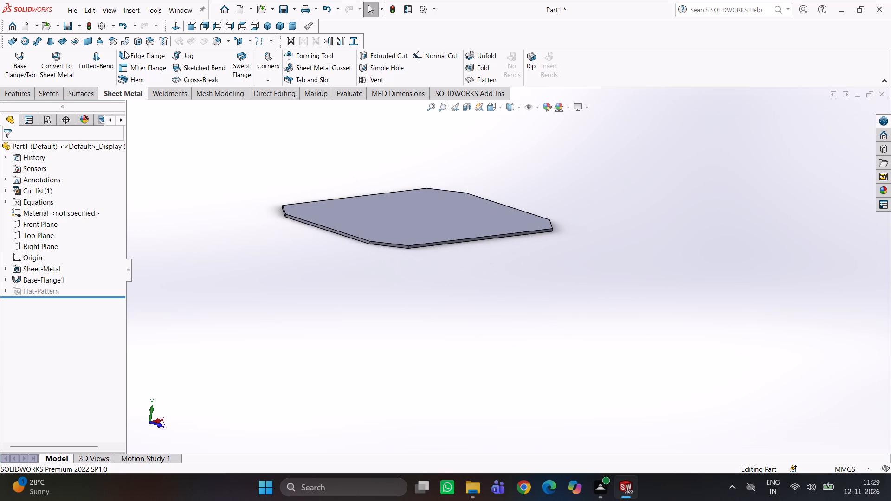
# Define an upward 90-degree edge flange along the plate's 80 mm front edge, 12 mm long, with Material Outside position.
pyautogui.click(135, 56)
pyautogui.scroll(-5, 449, 260)
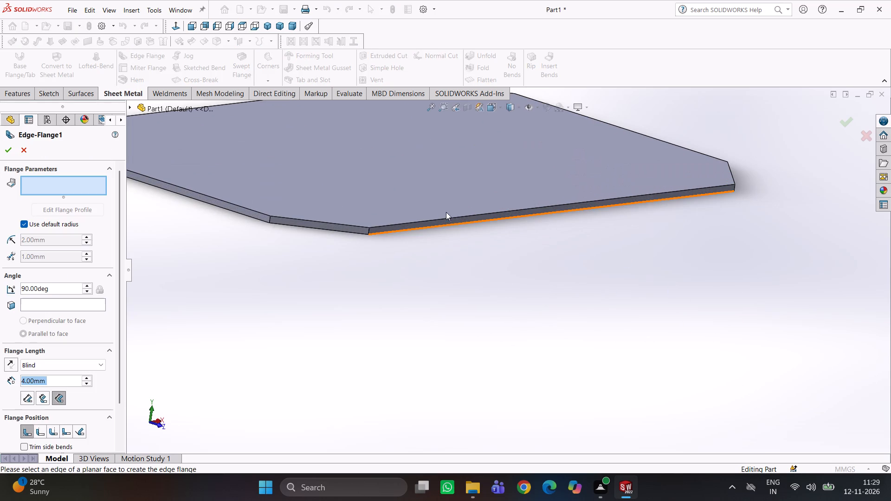
pyautogui.click(451, 219)
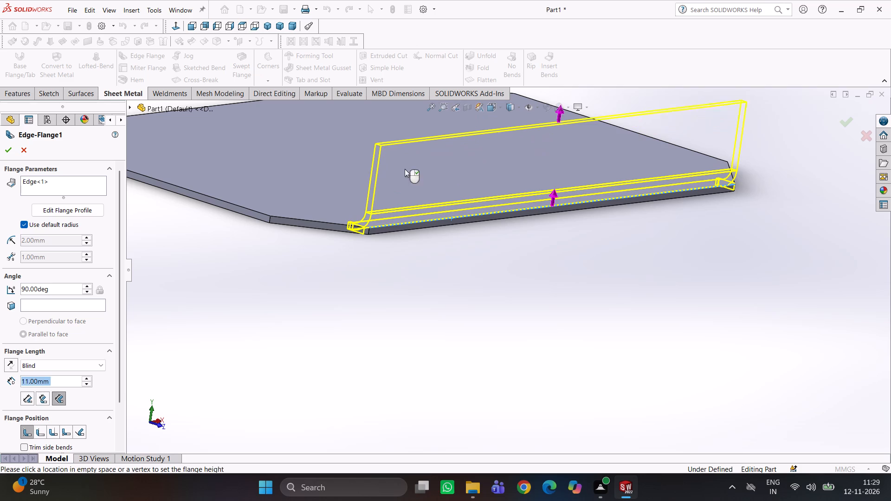
pyautogui.click(38, 433)
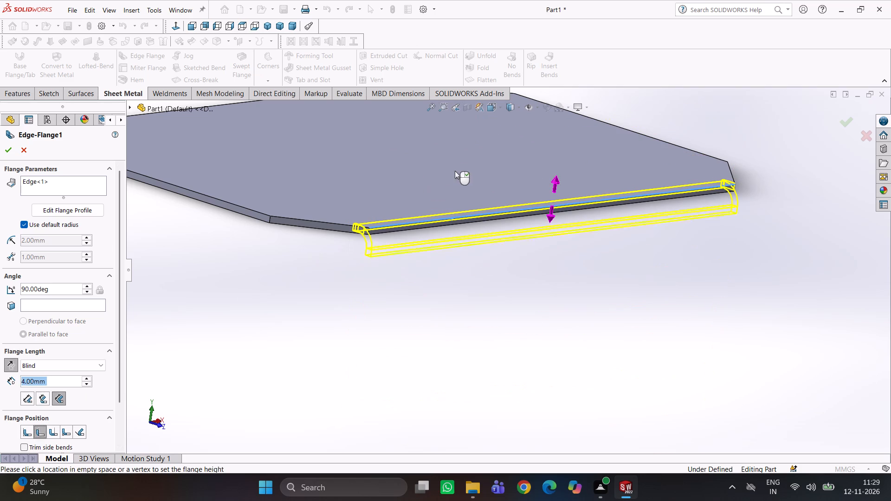
pyautogui.scroll(1, 474, 152)
pyautogui.moveTo(475, 154); pyautogui.dragTo(488, 233, button='middle')
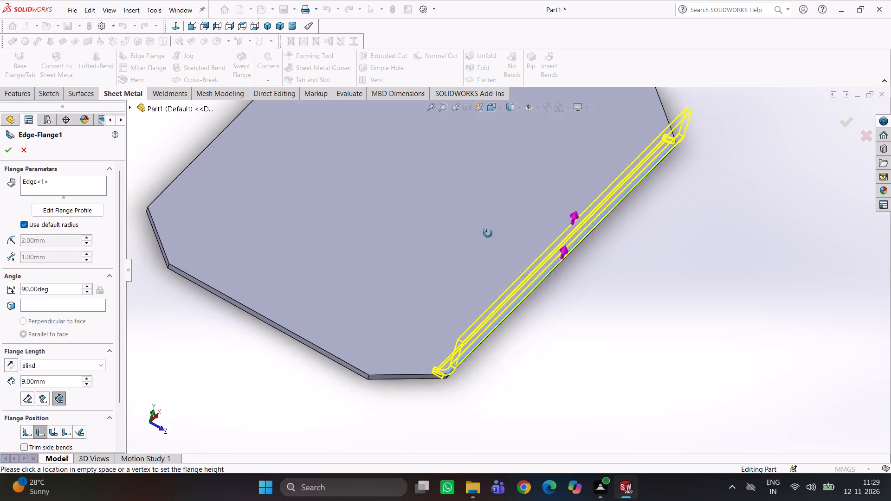
pyautogui.moveTo(488, 233); pyautogui.dragTo(487, 246, button='middle')
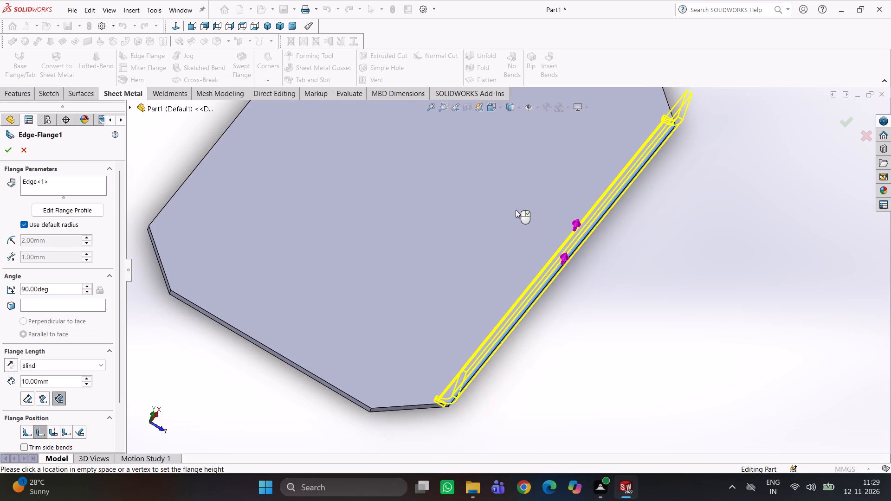
pyautogui.moveTo(524, 201); pyautogui.dragTo(513, 193, button='middle')
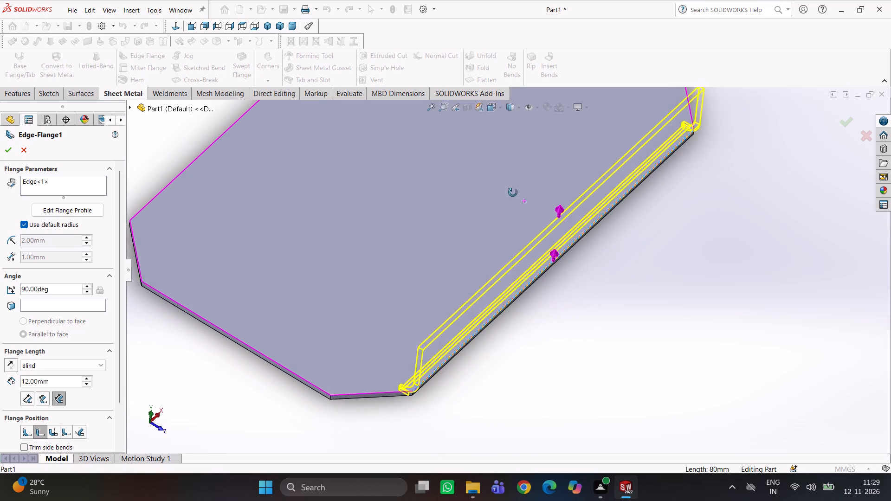
pyautogui.moveTo(513, 193); pyautogui.dragTo(509, 187, button='middle')
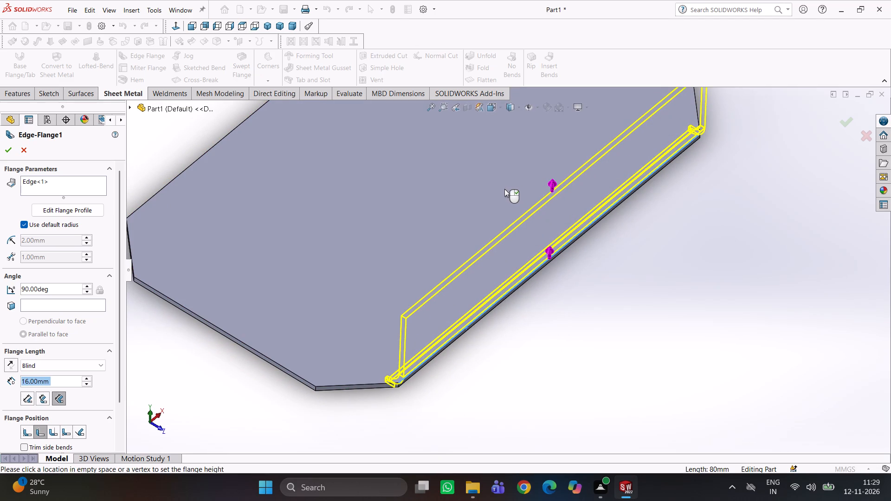
pyautogui.click(493, 187)
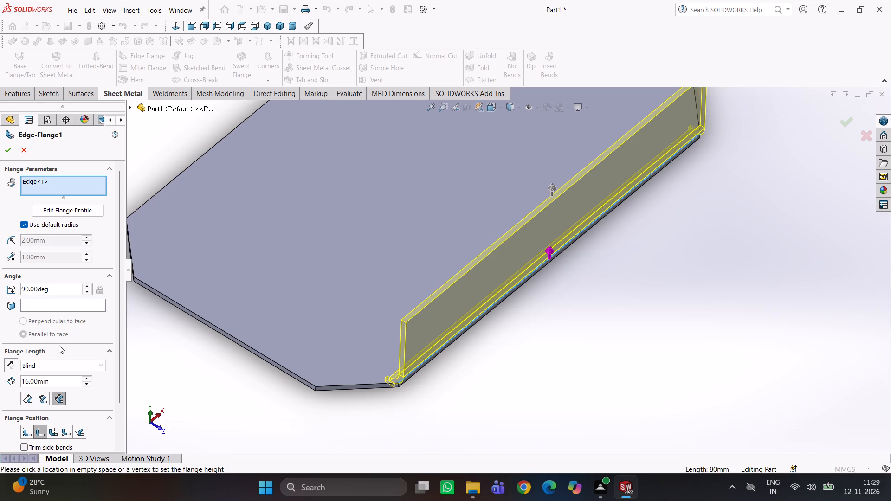
pyautogui.moveTo(61, 385); pyautogui.dragTo(7, 396)
pyautogui.write('12')
pyautogui.press('Return')
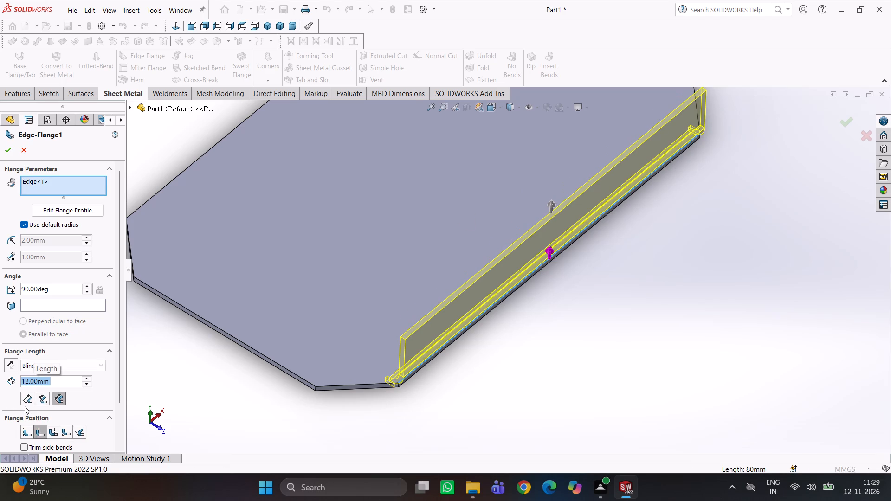
# Edit the edge flange profile and chamfer both of its upper corners by 2 mm at 45 degrees.
pyautogui.click(54, 208)
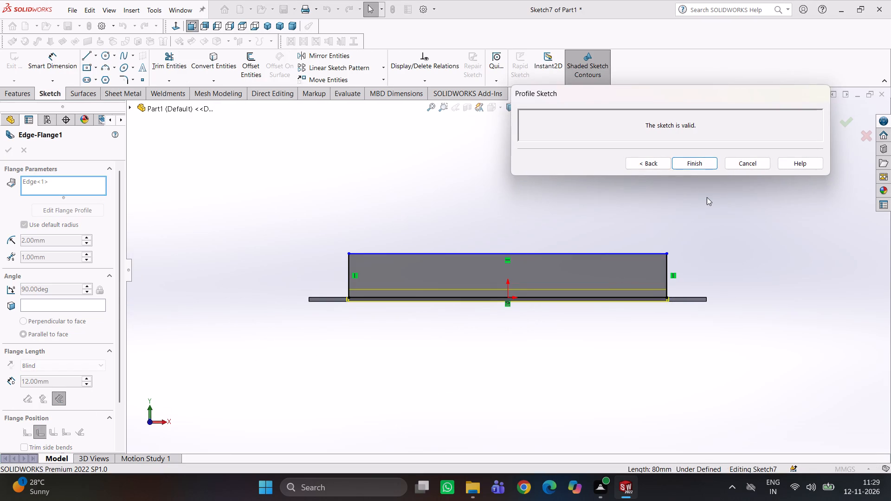
pyautogui.click(707, 197)
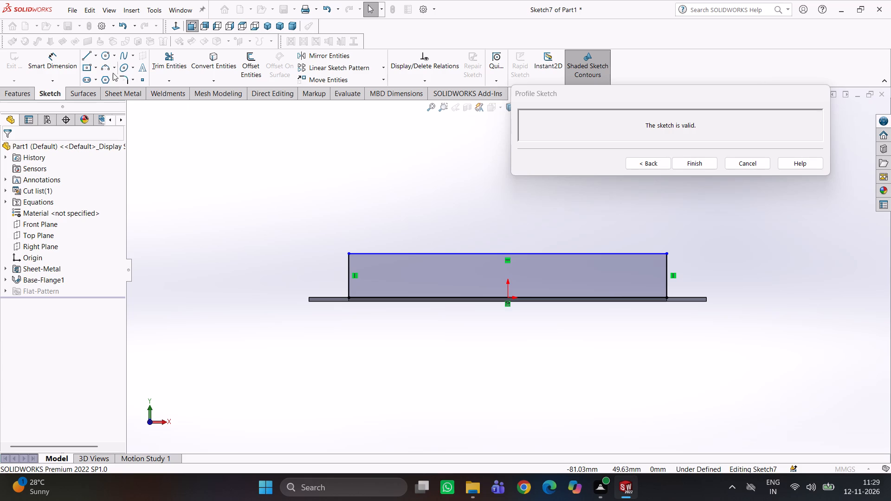
pyautogui.click(132, 78)
pyautogui.click(139, 103)
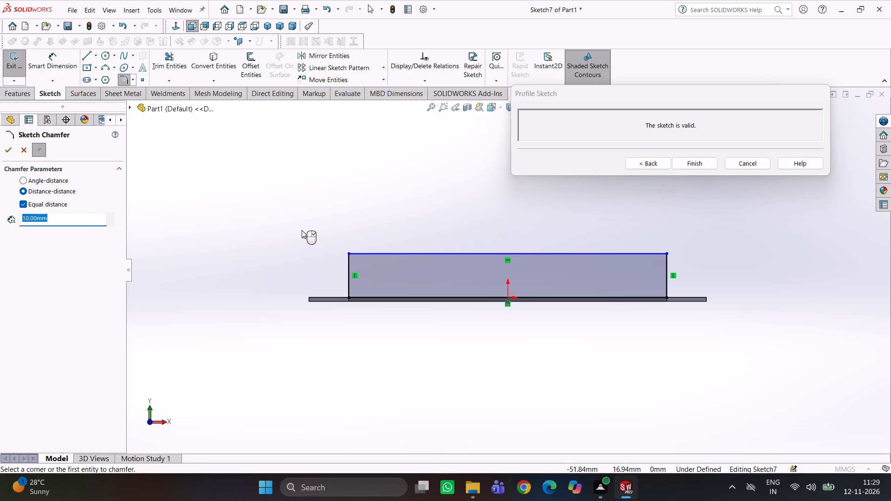
pyautogui.click(48, 181)
pyautogui.moveTo(53, 216); pyautogui.dragTo(19, 225)
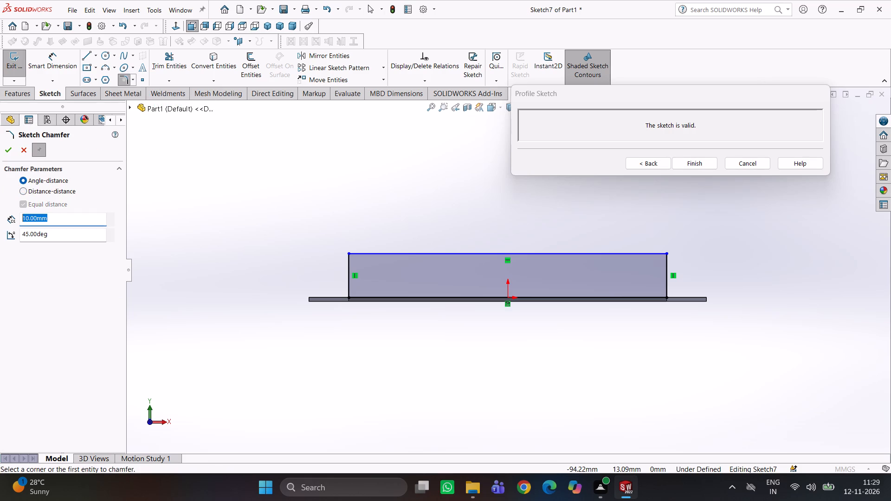
pyautogui.moveTo(19, 225); pyautogui.dragTo(17, 228)
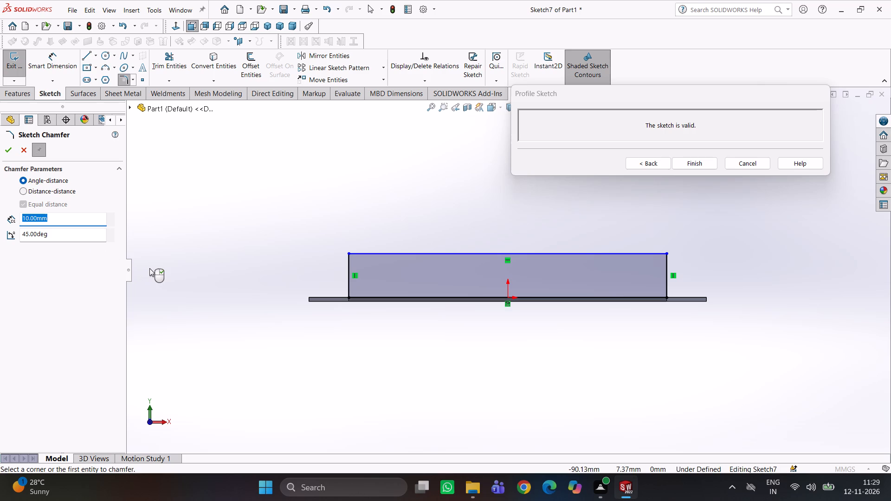
pyautogui.press('2')
pyautogui.press('Return')
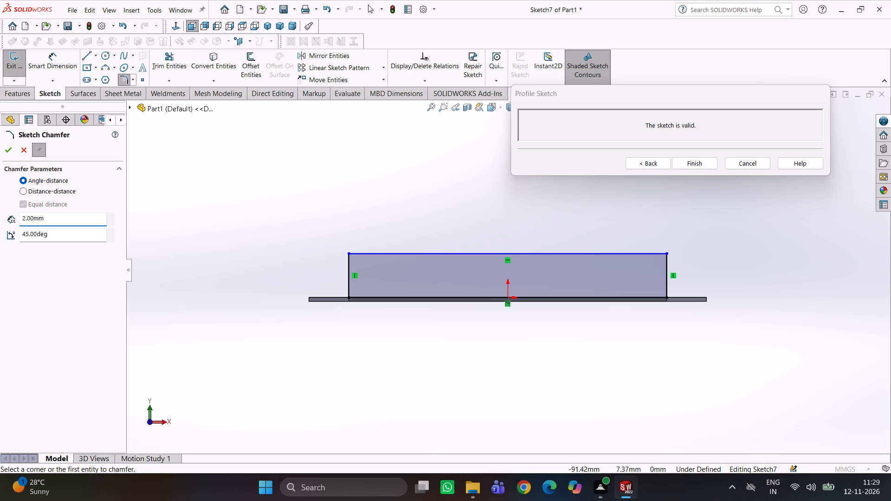
pyautogui.click(665, 254)
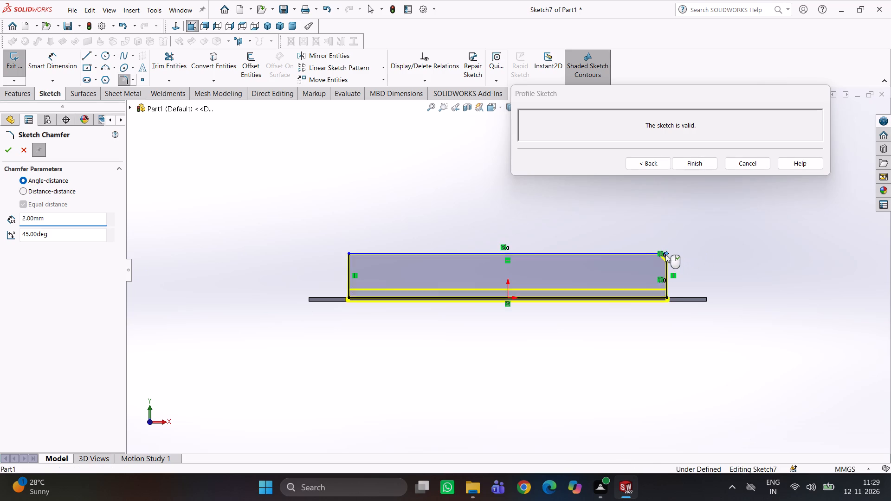
pyautogui.click(347, 253)
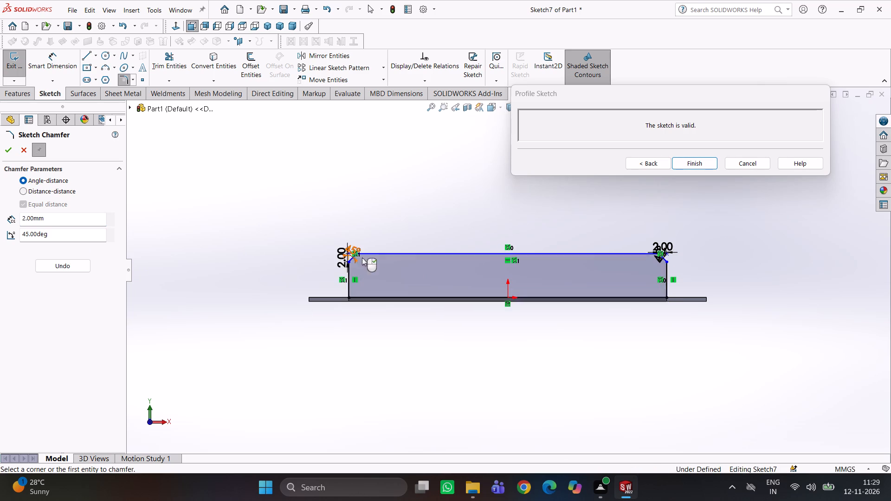
pyautogui.click(420, 217)
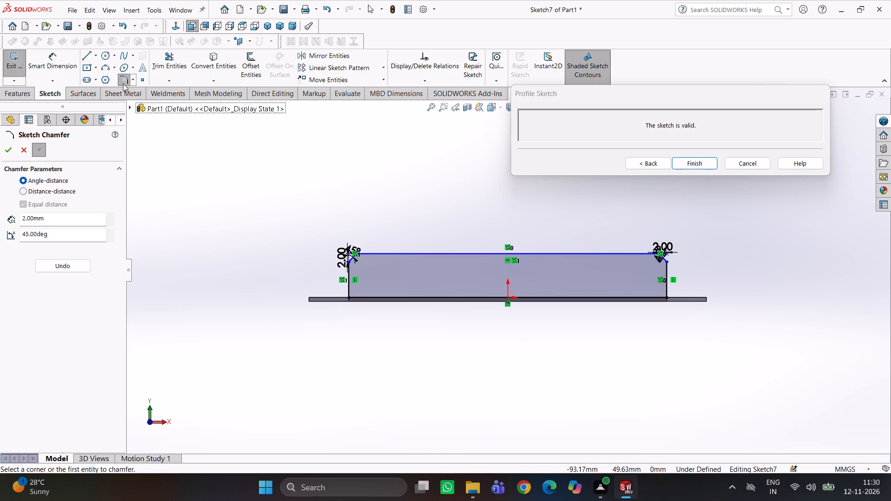
# Sketch two circles of about 1.6 mm radius at the same height, one near each end of the flange profile.
pyautogui.click(109, 58)
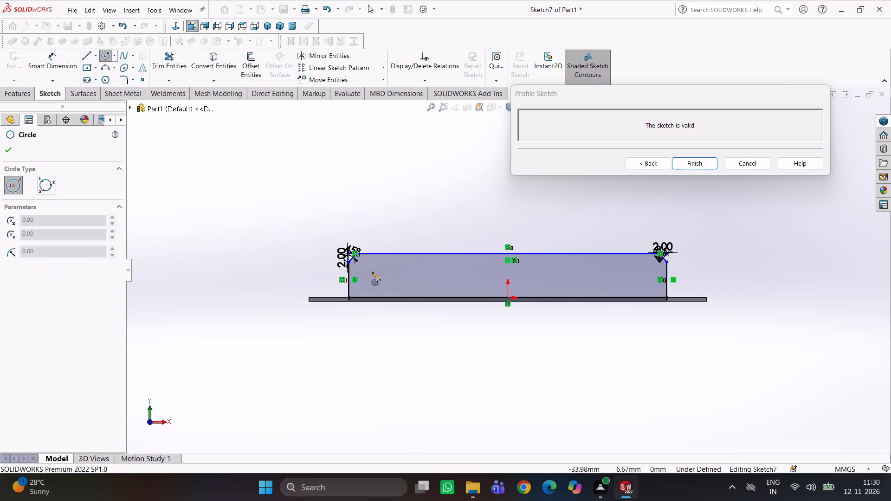
pyautogui.click(372, 272)
pyautogui.click(374, 277)
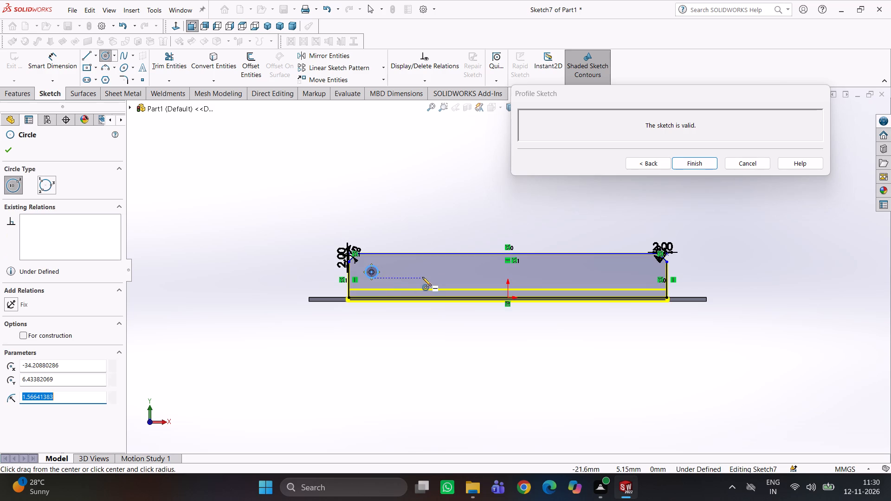
pyautogui.click(643, 270)
pyautogui.click(648, 276)
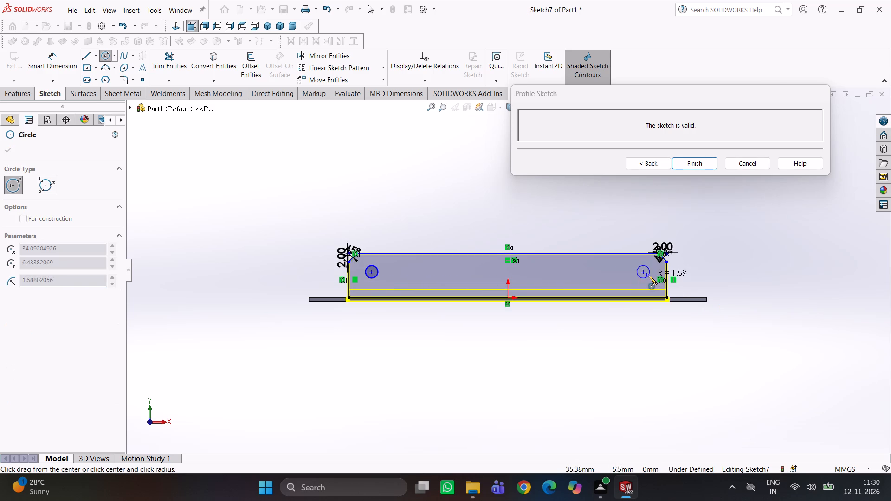
# Dimension the left circle's centre 7 mm from the flange profile's left vertical edge.
pyautogui.moveTo(730, 329); pyautogui.dragTo(728, 232, button='right')
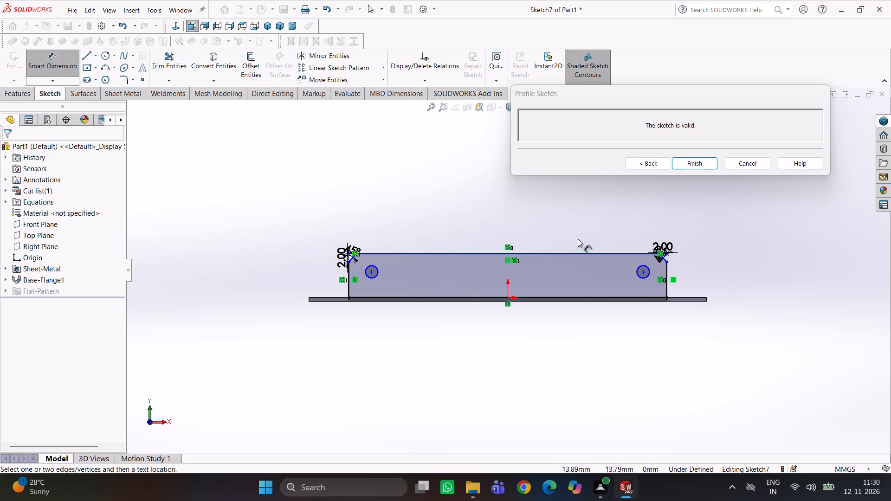
pyautogui.scroll(-2, 413, 269)
pyautogui.click(331, 270)
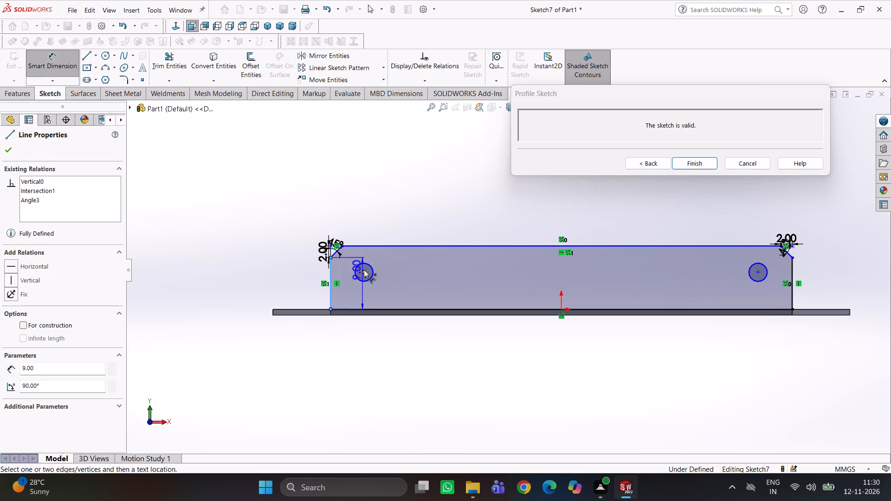
pyautogui.click(364, 270)
pyautogui.click(352, 210)
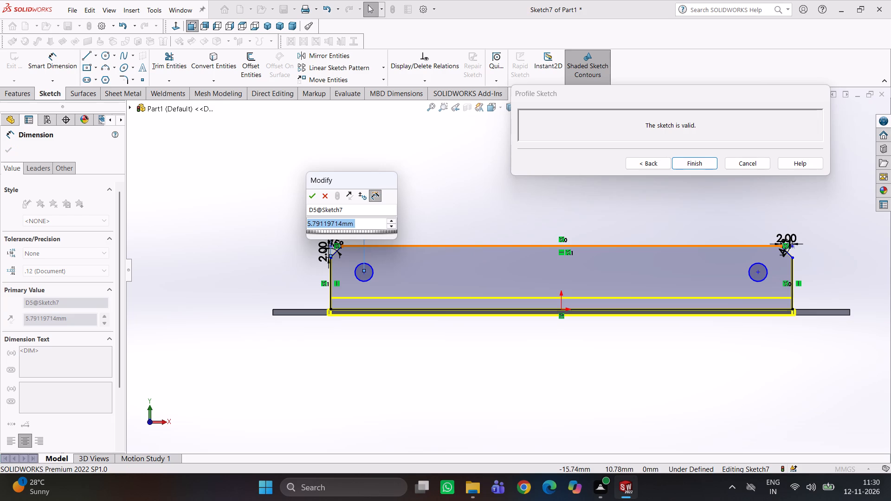
pyautogui.press('7')
pyautogui.press('Return')
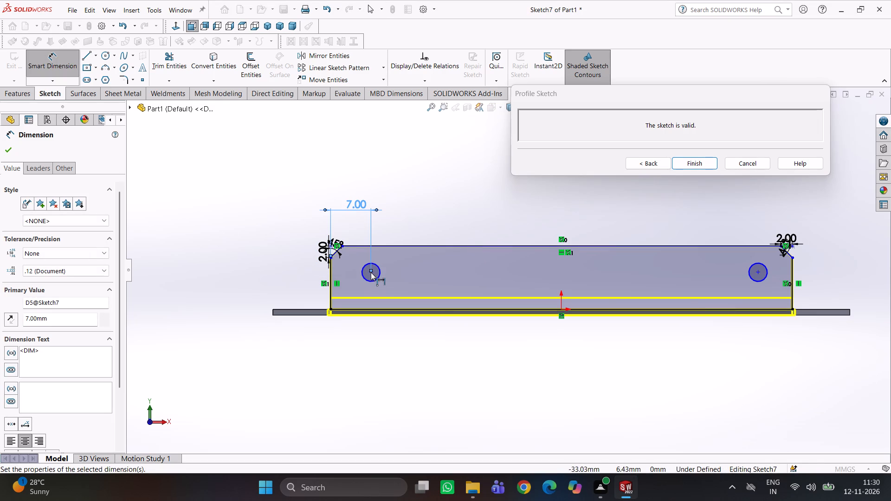
pyautogui.click(408, 225)
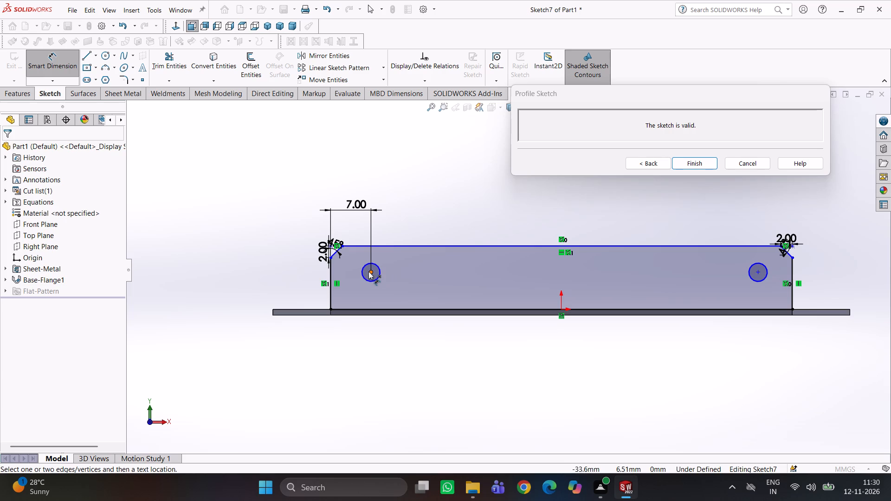
# Dimension the left circle's centre 5 mm below the flange profile's top edge.
pyautogui.click(368, 271)
pyautogui.click(397, 246)
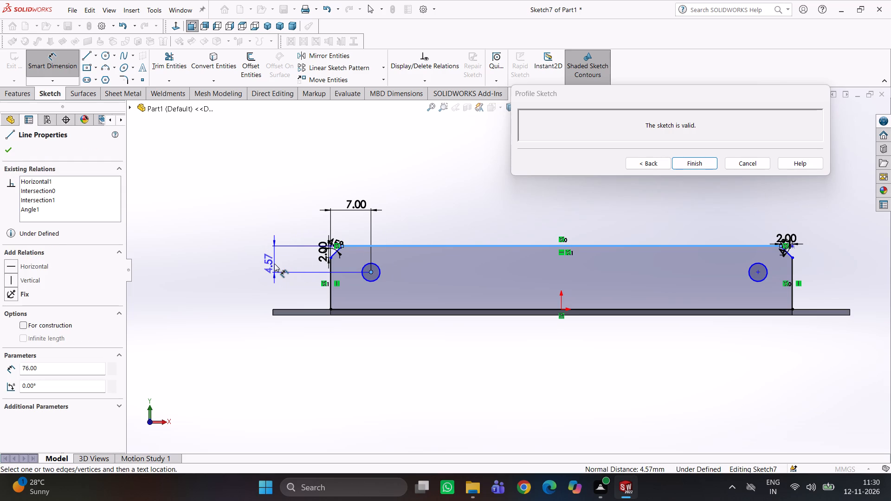
pyautogui.click(275, 264)
pyautogui.write('15')
pyautogui.press('Return')
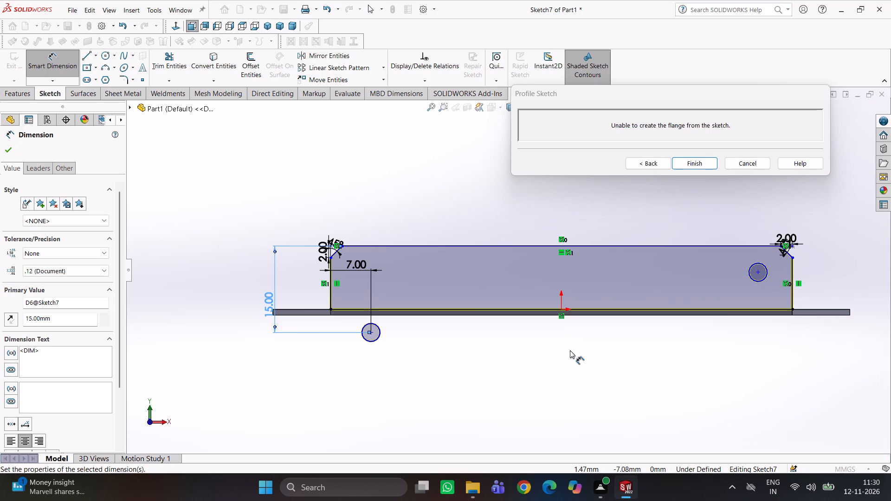
pyautogui.doubleClick(265, 293)
pyautogui.press('5')
pyautogui.press('Return')
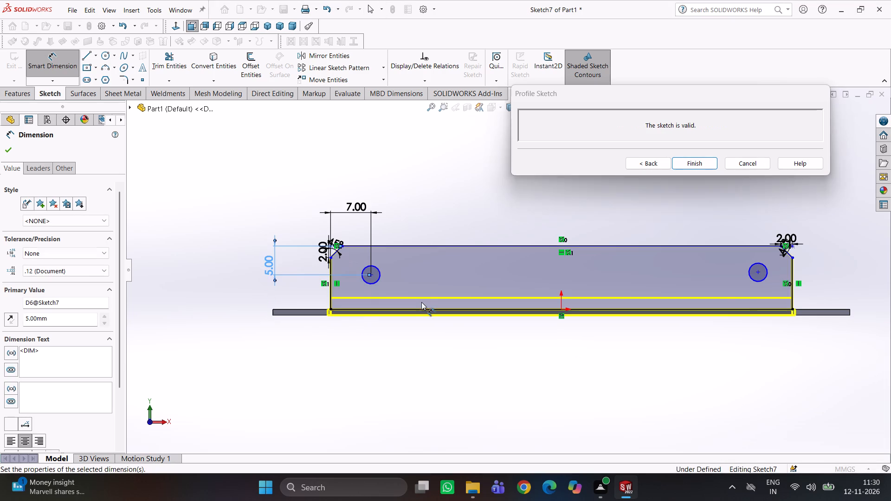
pyautogui.click(428, 178)
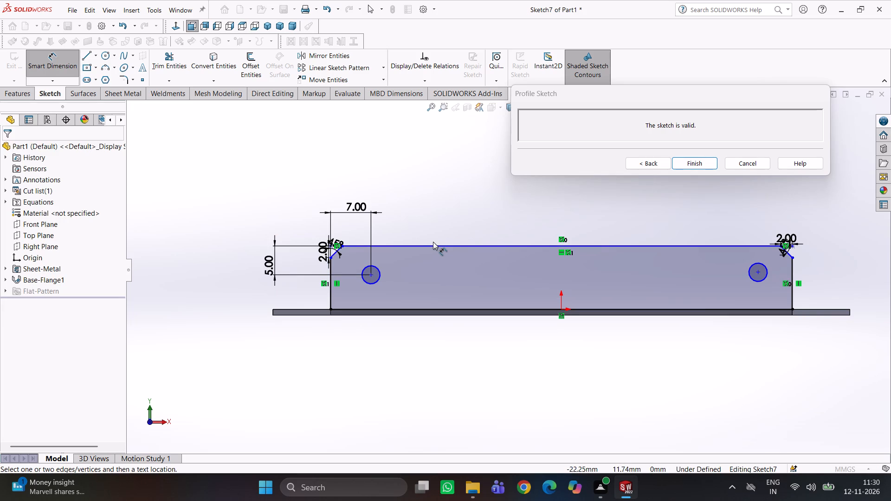
# Dimension the left circle's diameter as 3 mm.
pyautogui.click(375, 266)
pyautogui.click(409, 218)
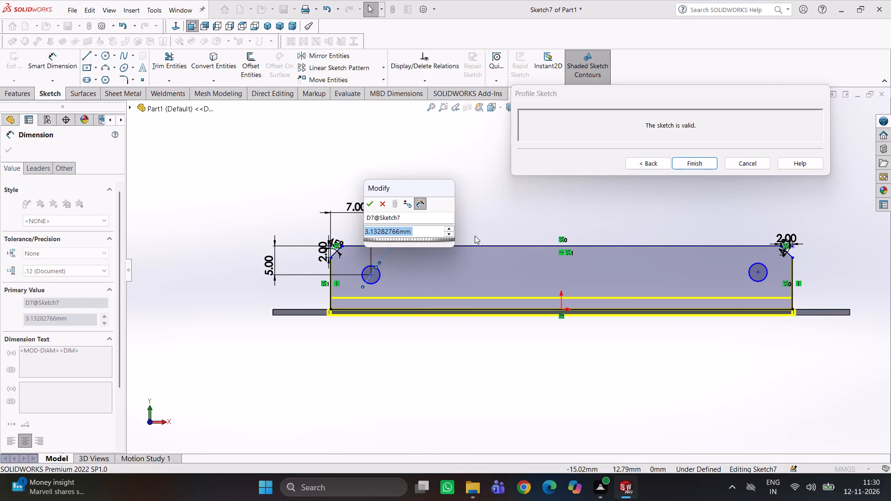
pyautogui.press('3')
pyautogui.press('Return')
pyautogui.click(451, 207)
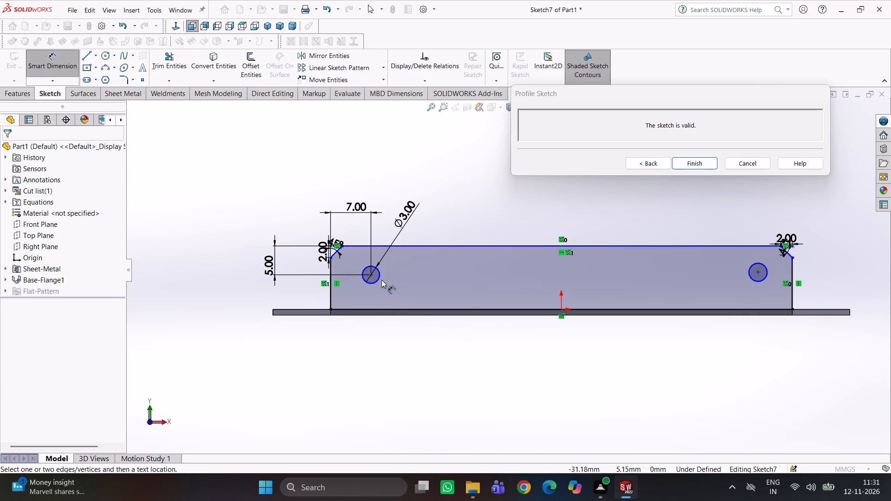
pyautogui.moveTo(252, 408); pyautogui.dragTo(241, 328, button='right')
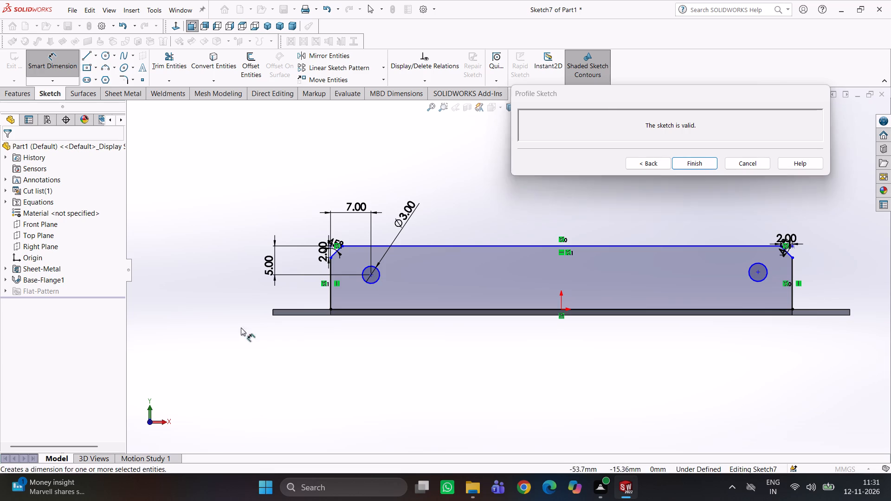
pyautogui.moveTo(241, 328); pyautogui.dragTo(223, 193, button='right')
pyautogui.click(250, 308)
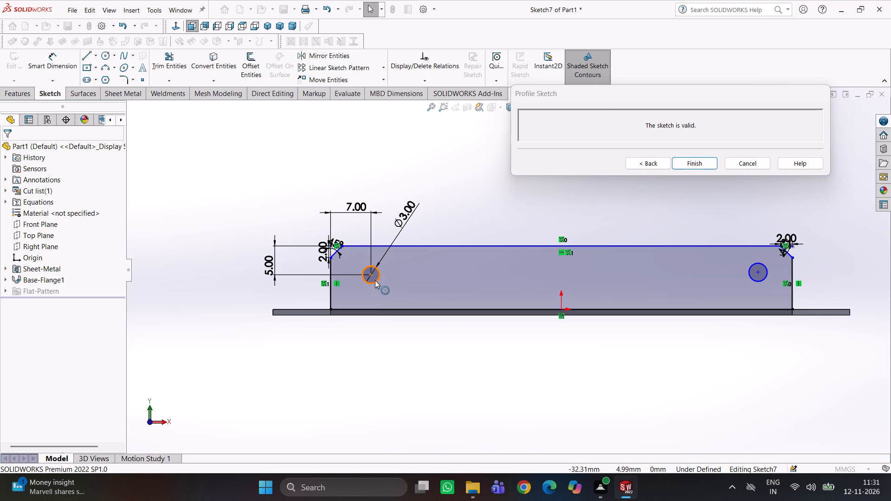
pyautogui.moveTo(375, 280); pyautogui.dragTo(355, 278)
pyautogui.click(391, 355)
# Make the two circles on the flange profile equal in size with an Equal relation.
pyautogui.moveTo(367, 266); pyautogui.dragTo(396, 289)
pyautogui.click(379, 382)
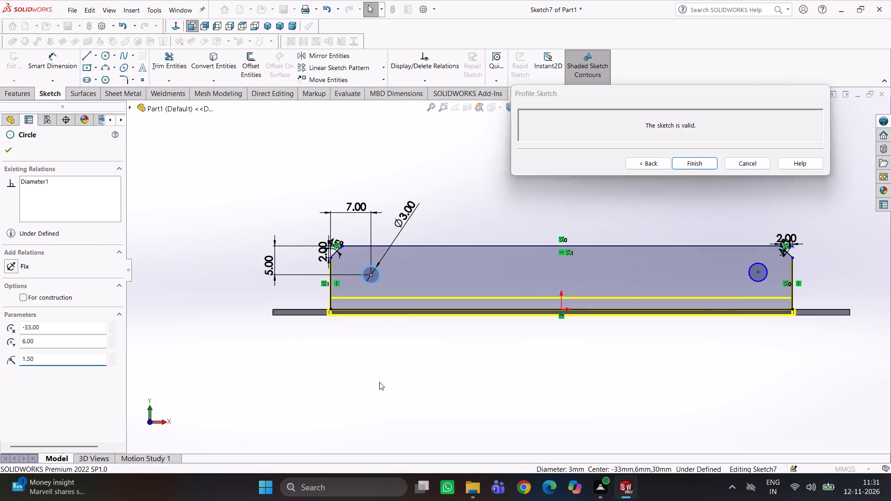
pyautogui.click(380, 271)
pyautogui.keyDown('ctrl'); pyautogui.click(754, 266); pyautogui.keyUp('ctrl')
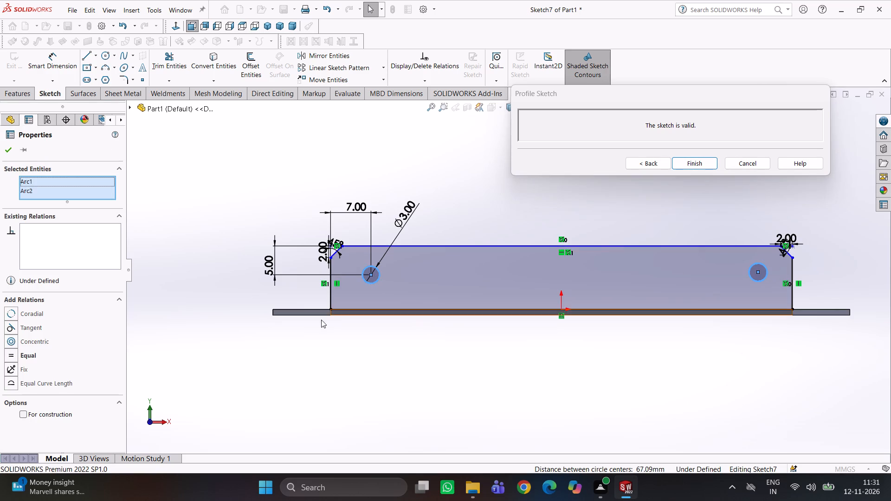
pyautogui.click(18, 352)
pyautogui.click(415, 408)
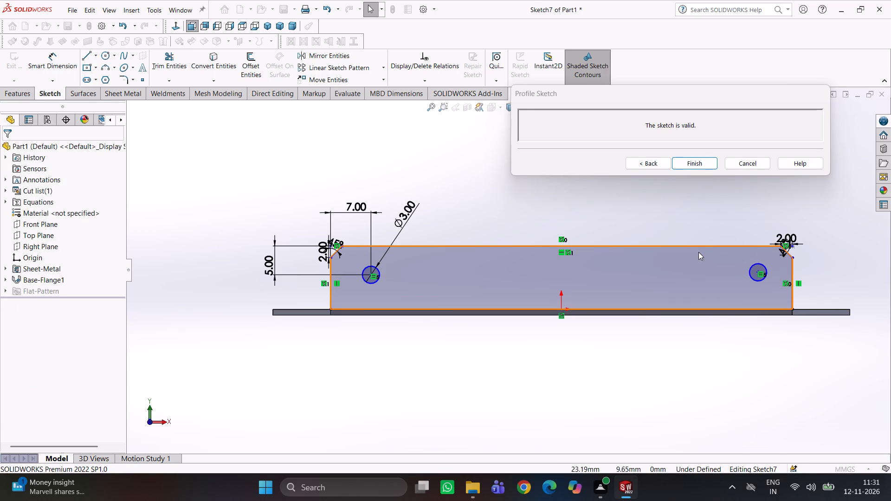
# Align the centres of the two circles with a Horizontal relation.
pyautogui.click(370, 274)
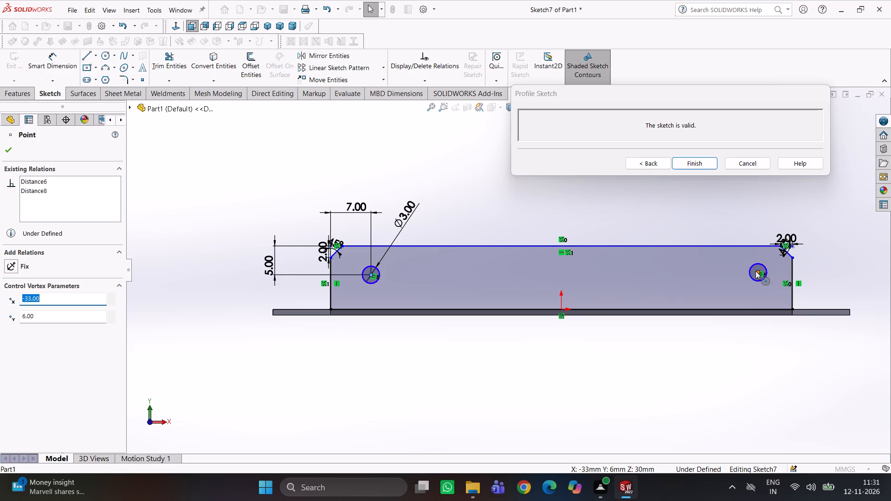
pyautogui.keyDown('ctrl'); pyautogui.click(755, 271); pyautogui.keyUp('ctrl')
pyautogui.click(25, 313)
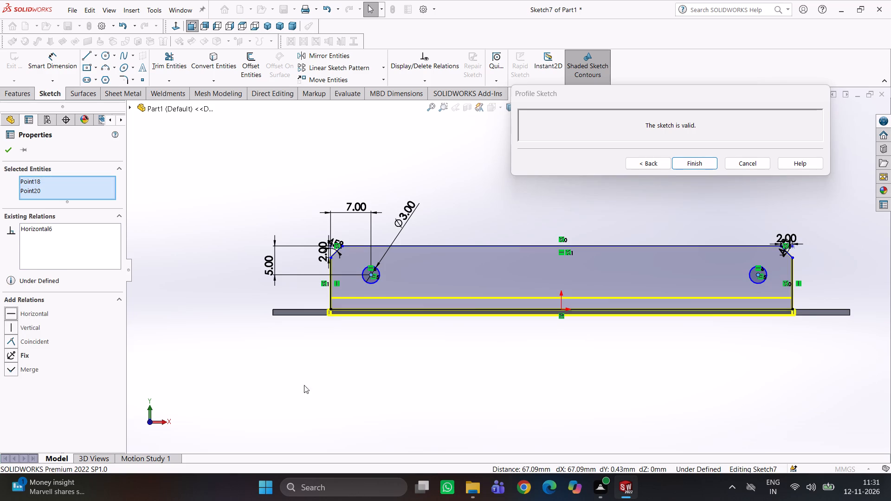
pyautogui.click(408, 407)
# Dimension the right circle's centre 7 mm from the flange profile's right vertical edge.
pyautogui.moveTo(668, 376); pyautogui.dragTo(654, 332, button='right')
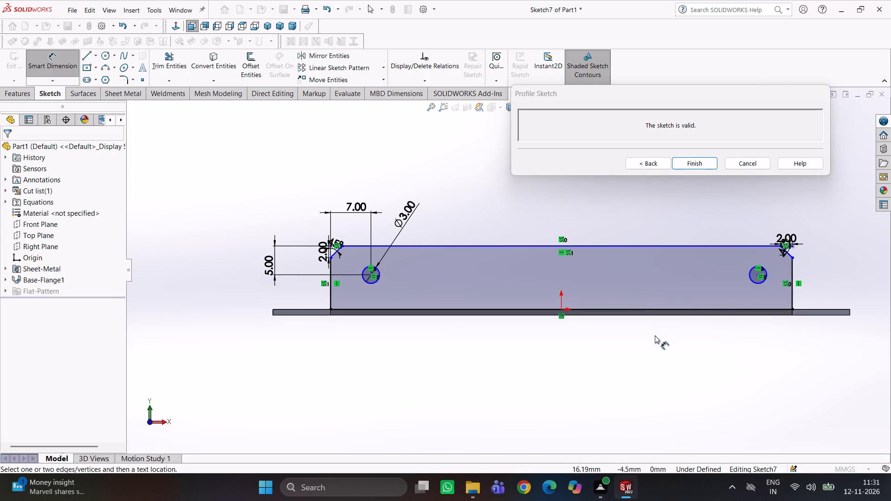
pyautogui.click(758, 272)
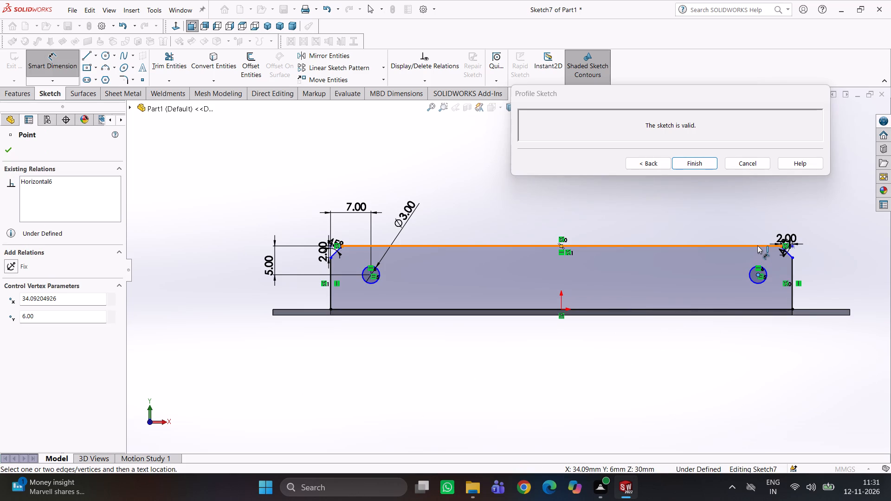
pyautogui.click(791, 268)
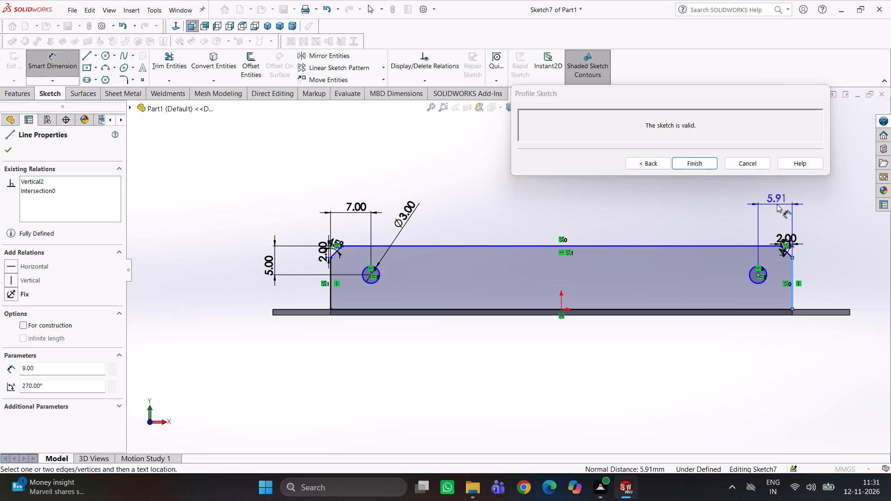
pyautogui.click(777, 204)
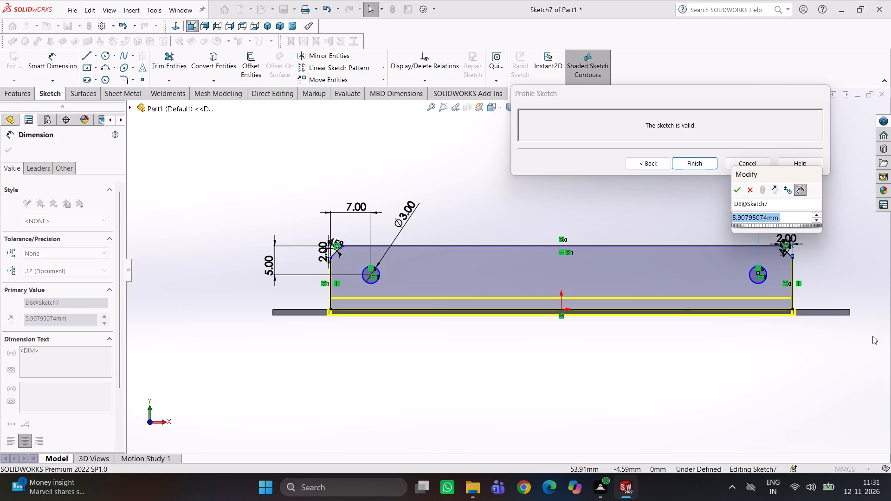
pyautogui.press('7')
pyautogui.press('Return')
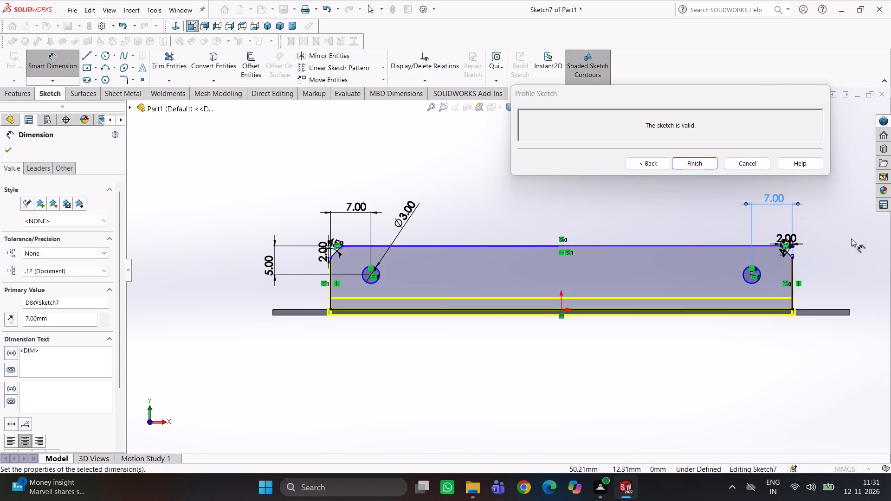
pyautogui.click(851, 238)
# Finish the flange profile sketch to create the edge flange with its chamfered corners and two holes.
pyautogui.scroll(-3, 785, 260)
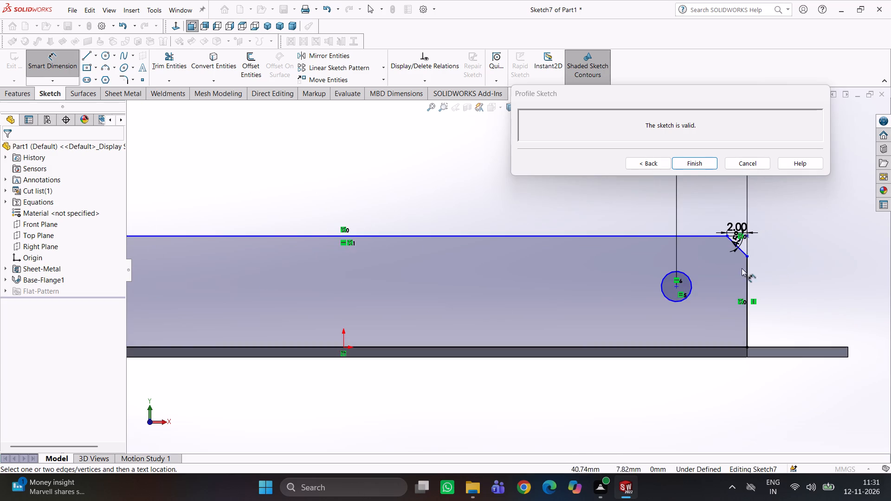
pyautogui.scroll(2, 702, 268)
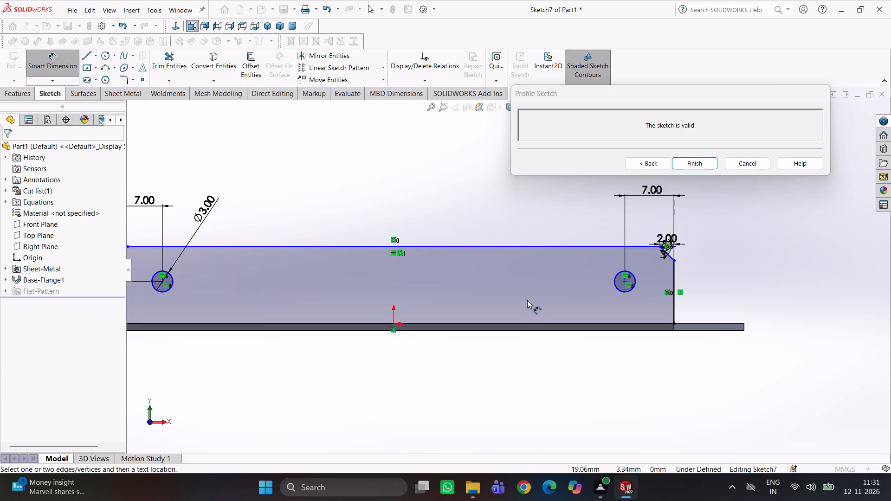
pyautogui.scroll(2, 657, 280)
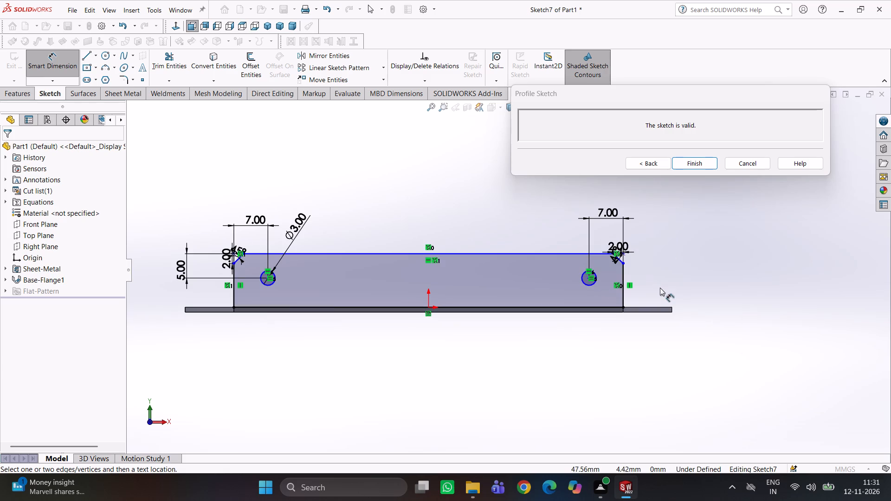
pyautogui.click(700, 162)
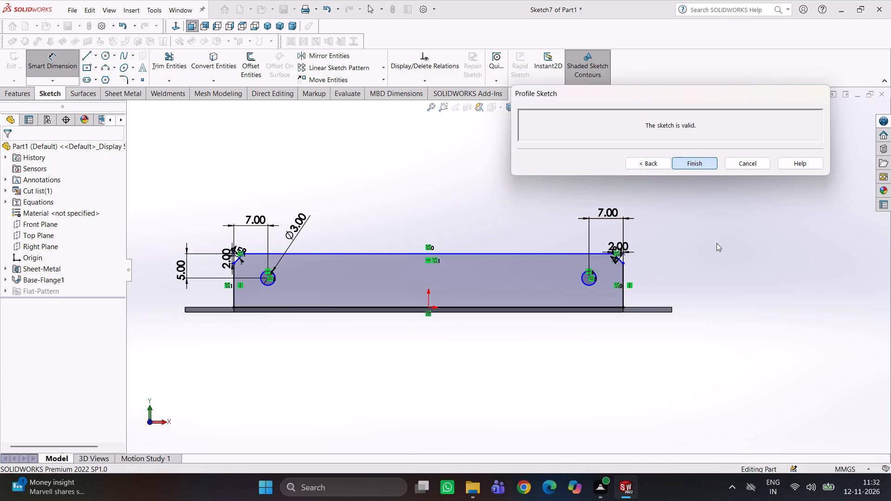
# Examine the new edge flange's holes, chamfers and bend, including how its ends meet the base flange.
pyautogui.moveTo(700, 242); pyautogui.dragTo(767, 302, button='middle')
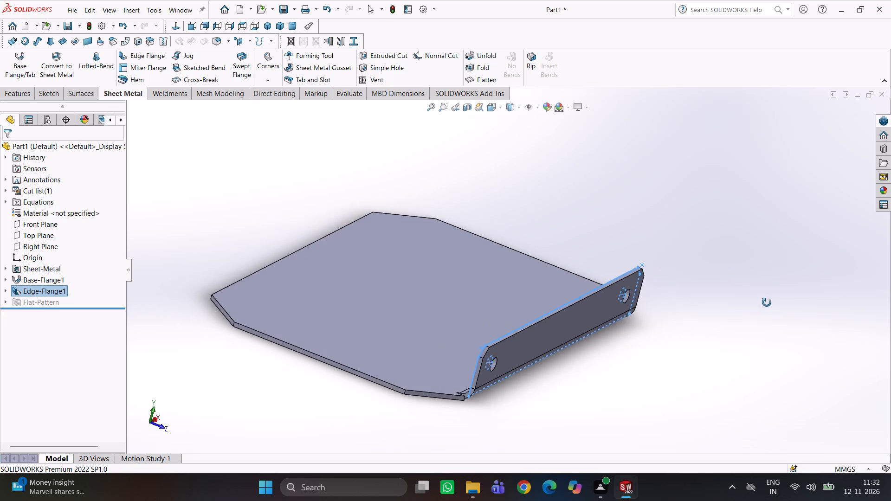
pyautogui.moveTo(767, 302); pyautogui.dragTo(768, 304, button='middle')
pyautogui.scroll(-3, 628, 365)
pyautogui.scroll(-3, 454, 390)
pyautogui.scroll(1, 452, 392)
pyautogui.moveTo(452, 392); pyautogui.dragTo(409, 354, button='middle')
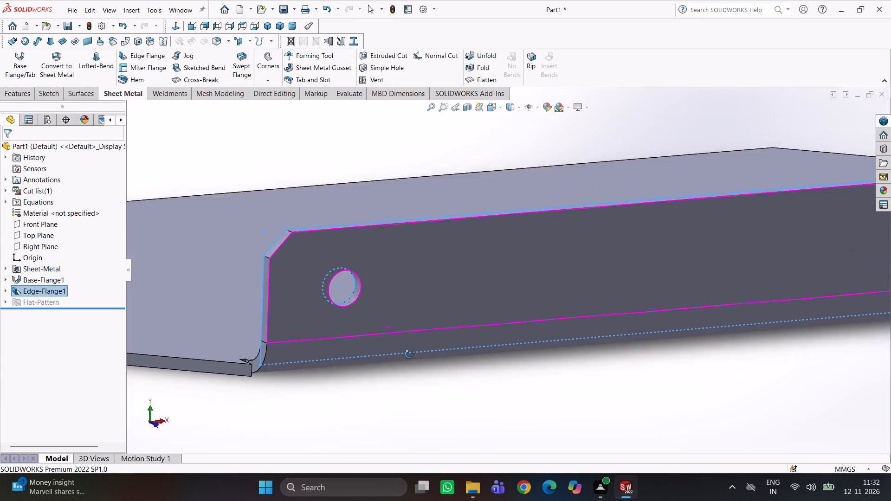
pyautogui.moveTo(409, 354); pyautogui.dragTo(403, 340, button='middle')
pyautogui.scroll(2, 442, 361)
pyautogui.moveTo(455, 373); pyautogui.dragTo(445, 358, button='middle')
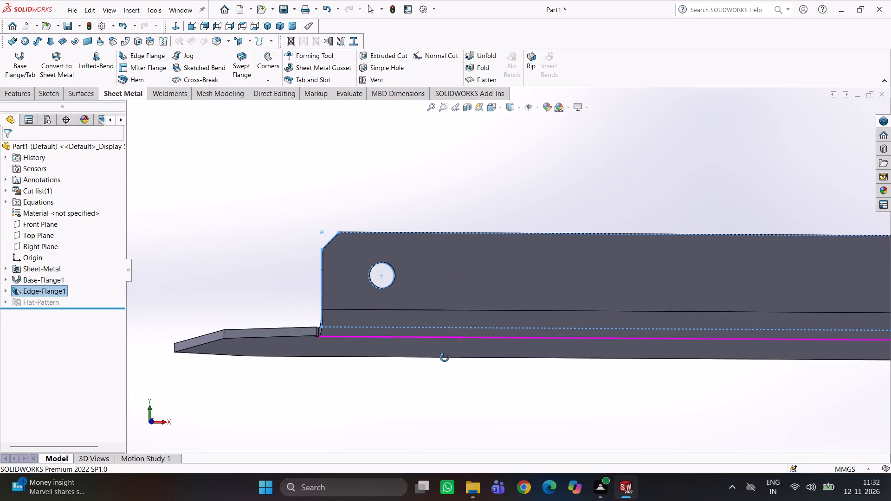
pyautogui.moveTo(445, 358); pyautogui.dragTo(445, 364, button='middle')
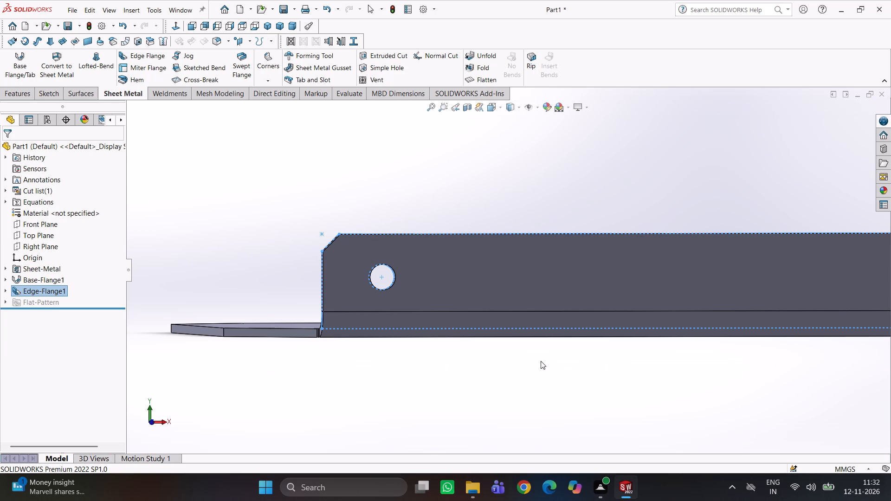
pyautogui.scroll(3, 497, 366)
pyautogui.moveTo(536, 382); pyautogui.dragTo(527, 379, button='middle')
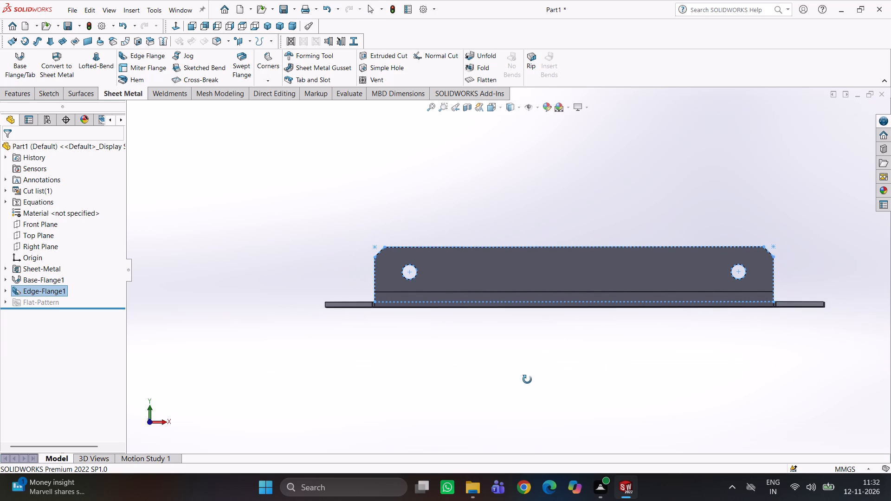
pyautogui.moveTo(527, 379); pyautogui.dragTo(527, 382, button='middle')
pyautogui.scroll(-3, 535, 328)
pyautogui.click(528, 342)
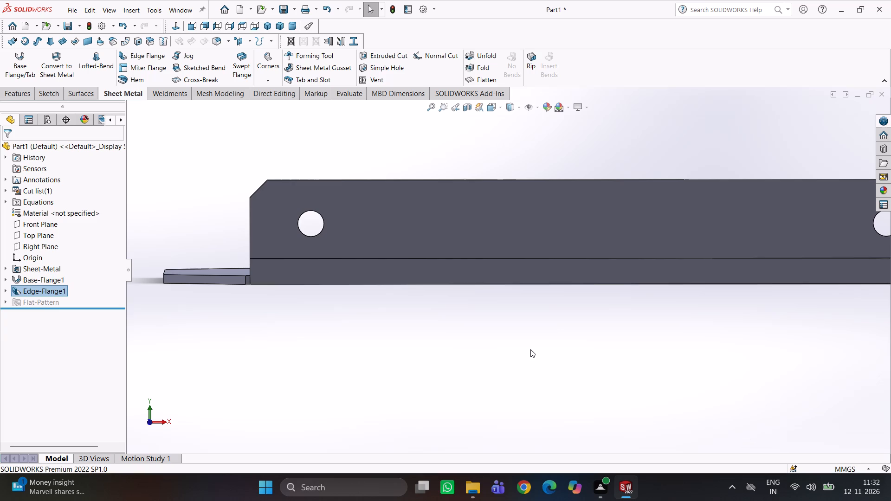
# Edit the edge flange and change its flange position to Bend Outside.
pyautogui.click(38, 290)
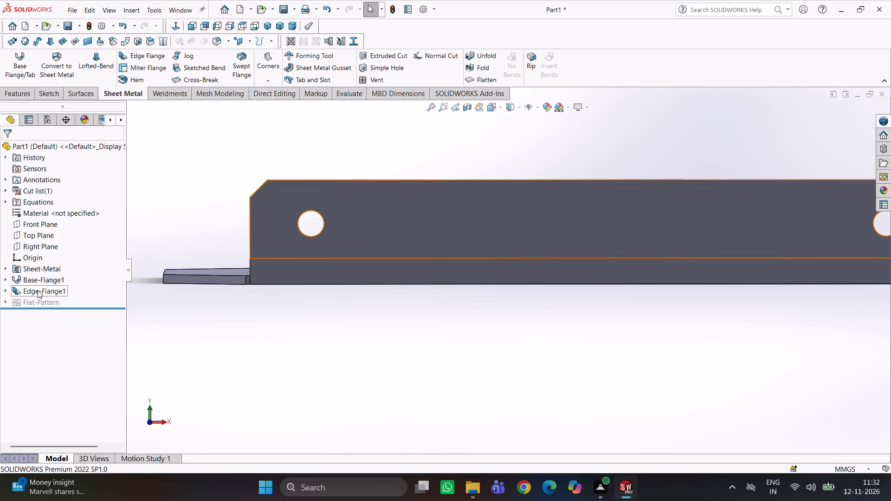
pyautogui.click(44, 266)
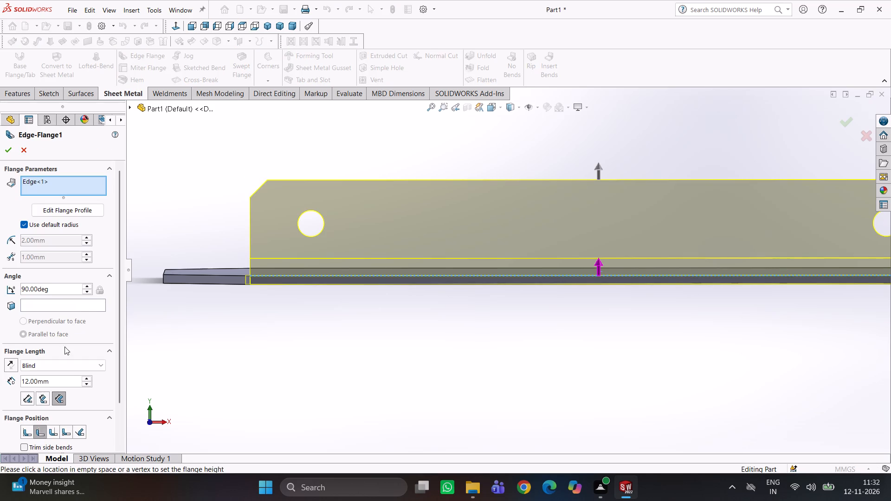
pyautogui.moveTo(121, 318); pyautogui.dragTo(127, 381)
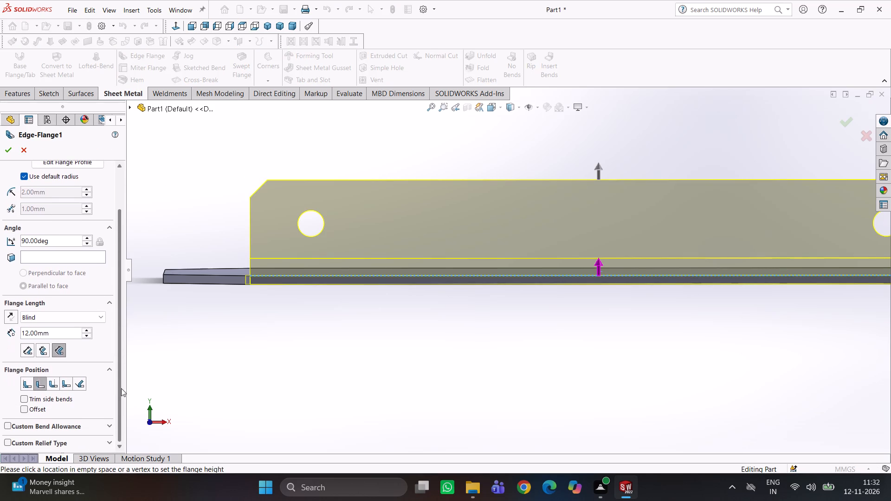
pyautogui.moveTo(255, 340); pyautogui.dragTo(309, 384, button='middle')
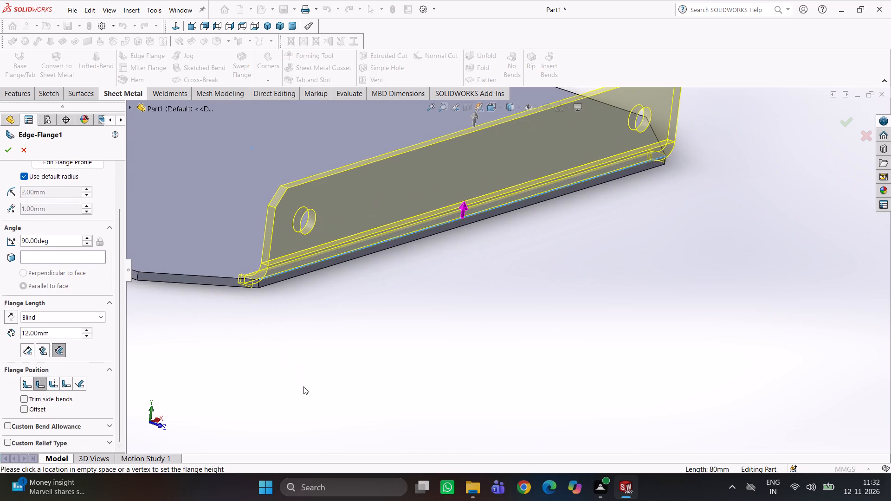
pyautogui.click(53, 385)
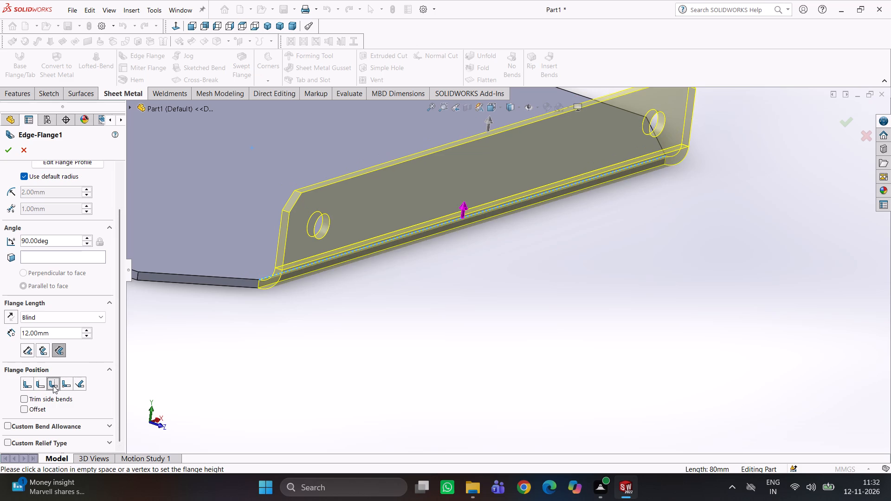
pyautogui.click(66, 384)
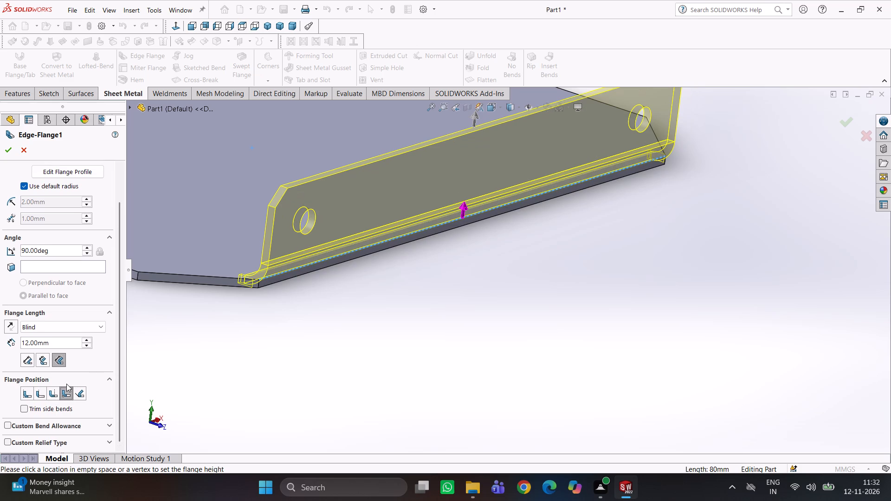
pyautogui.click(83, 392)
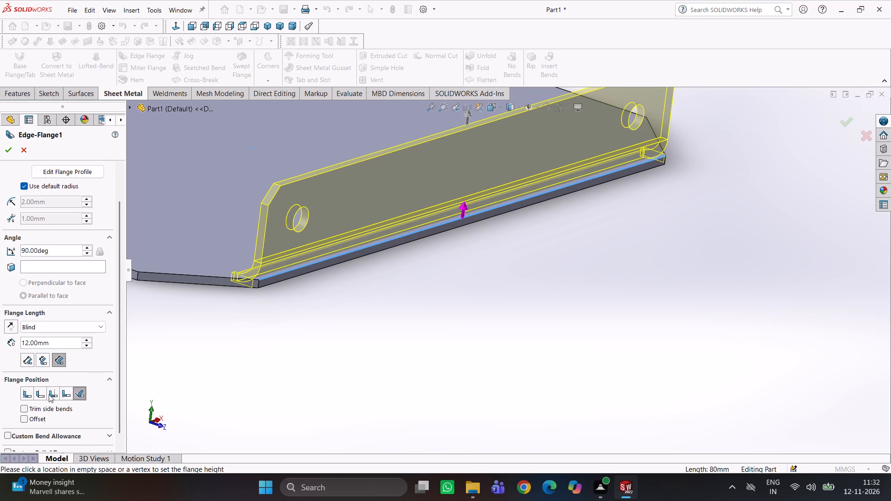
pyautogui.click(26, 393)
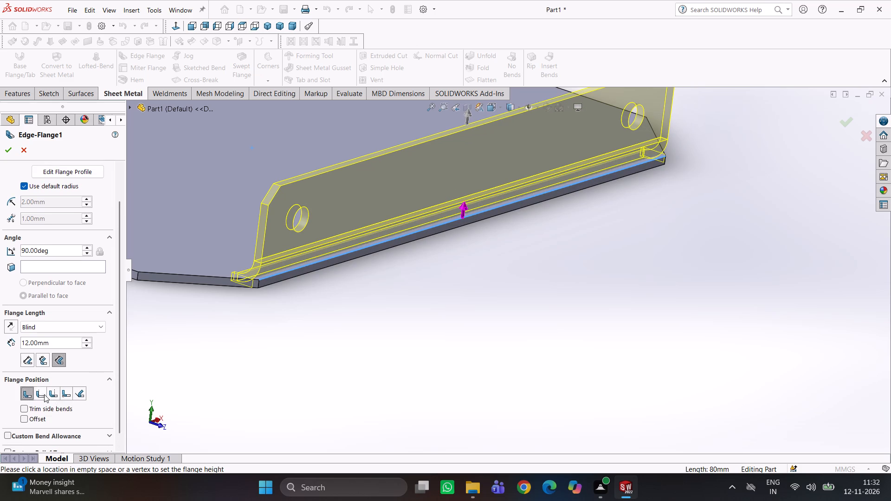
pyautogui.click(39, 394)
pyautogui.click(51, 394)
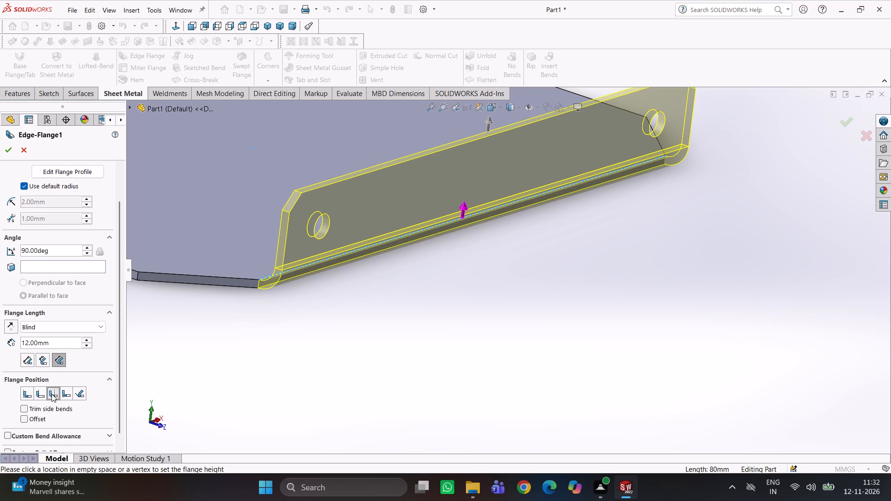
pyautogui.click(158, 387)
pyautogui.click(6, 149)
# Examine the edited edge flange and its bend against the base flange from several angles.
pyautogui.moveTo(281, 328); pyautogui.dragTo(260, 313, button='middle')
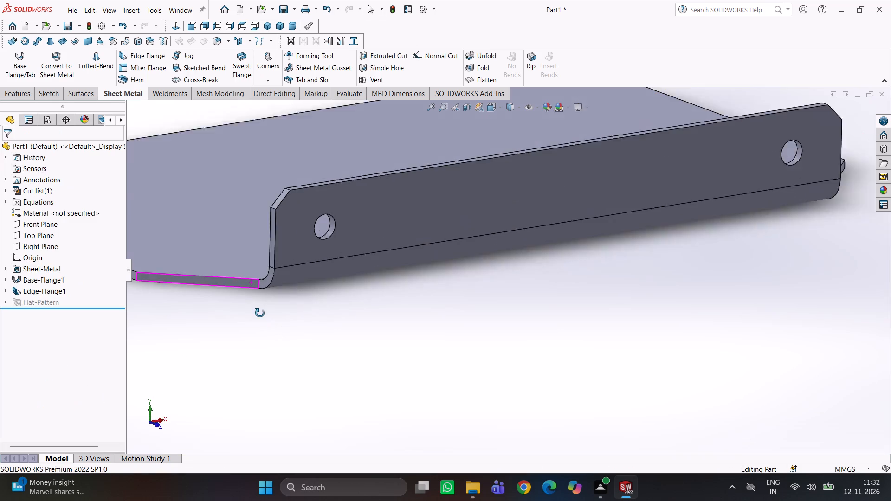
pyautogui.moveTo(260, 313); pyautogui.dragTo(252, 297, button='middle')
pyautogui.moveTo(285, 322); pyautogui.dragTo(271, 315, button='middle')
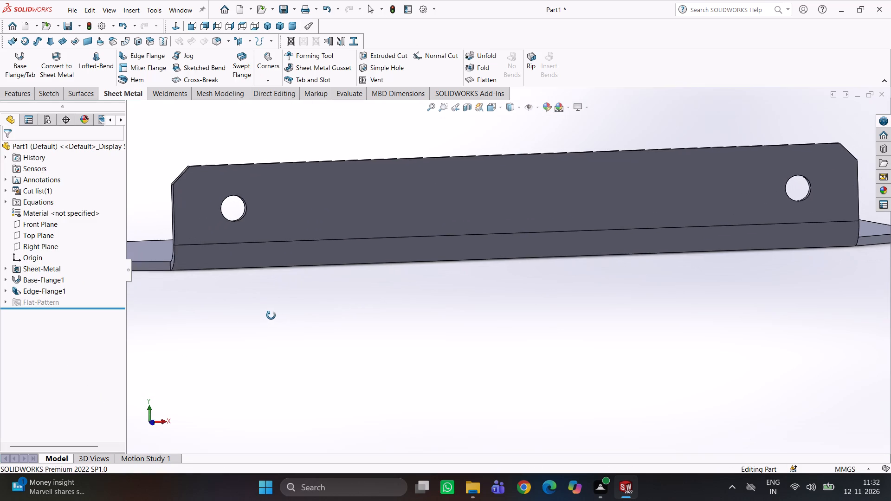
pyautogui.moveTo(271, 315); pyautogui.dragTo(267, 313, button='middle')
pyautogui.scroll(2, 305, 327)
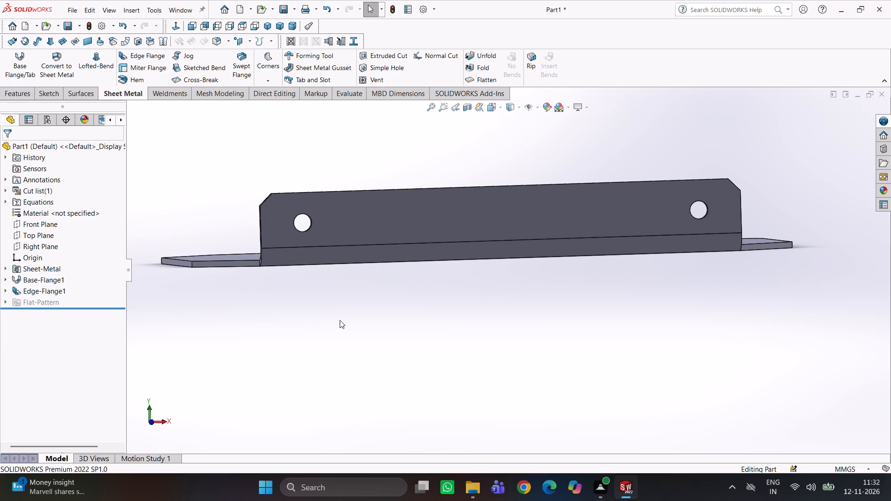
pyautogui.moveTo(423, 301); pyautogui.dragTo(423, 302, button='middle')
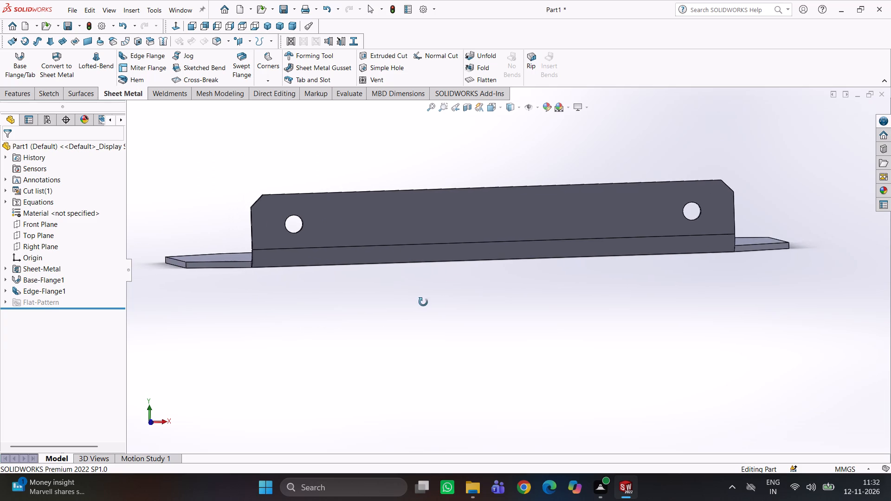
pyautogui.moveTo(423, 302); pyautogui.dragTo(497, 389, button='middle')
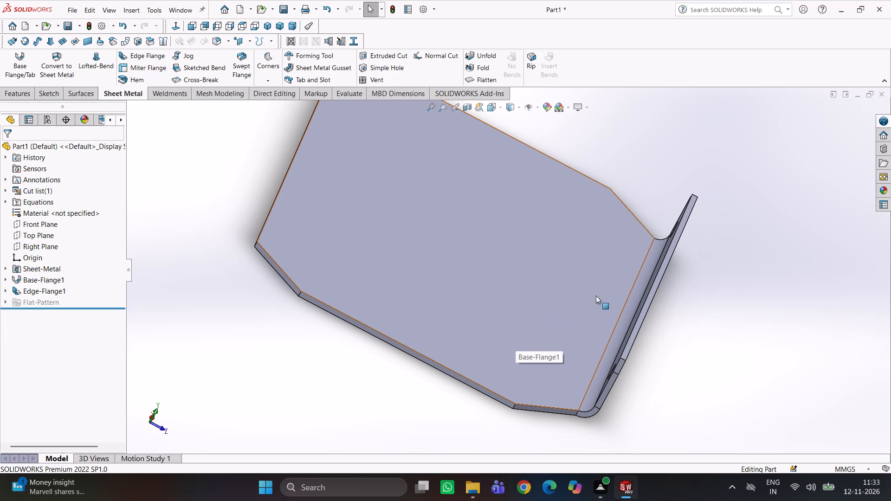
# Mirror the edge flange with its chamfers and holes about the Front Plane onto the opposite edge of the base flange.
pyautogui.scroll(3, 686, 259)
pyautogui.moveTo(590, 283); pyautogui.dragTo(567, 286, button='middle')
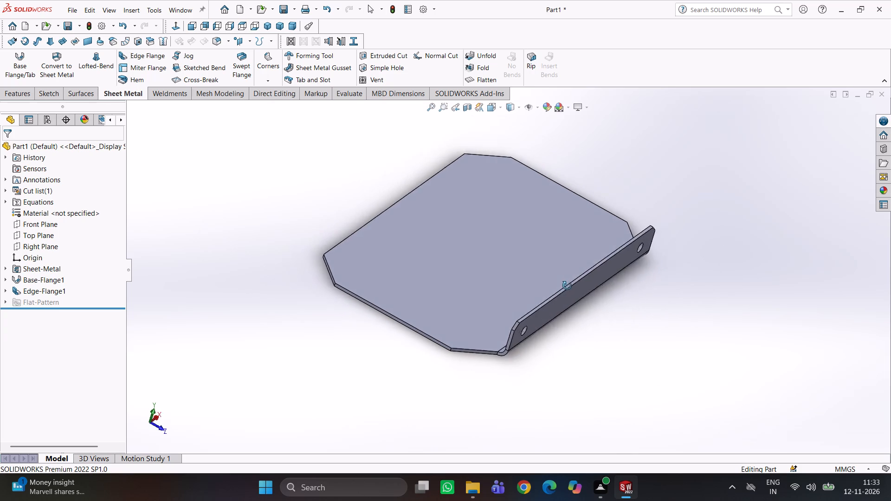
pyautogui.moveTo(567, 286); pyautogui.dragTo(571, 302, button='middle')
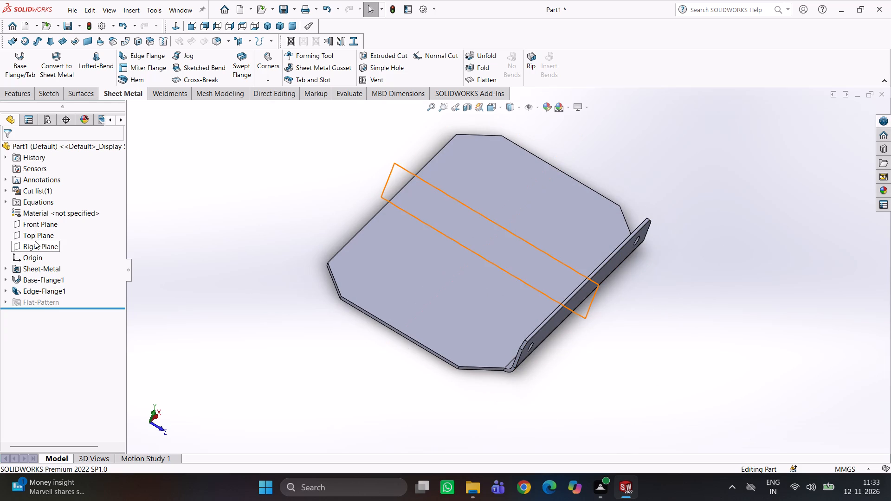
pyautogui.click(32, 223)
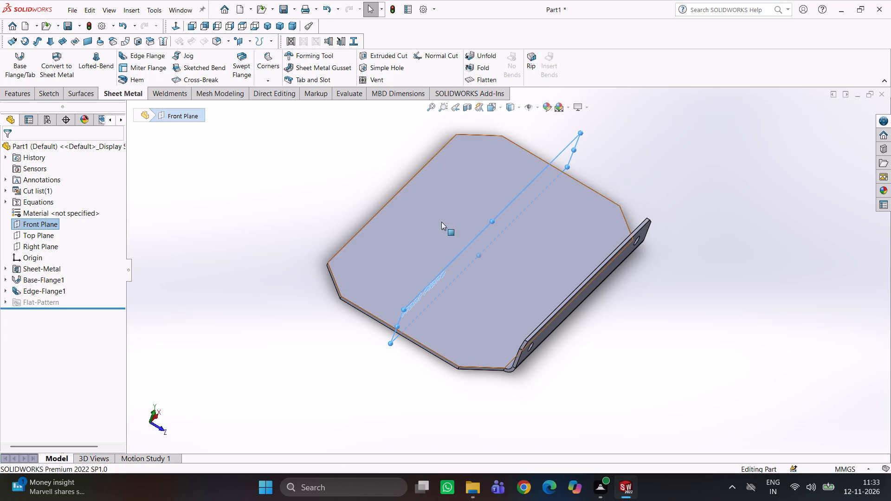
pyautogui.click(26, 95)
pyautogui.click(399, 77)
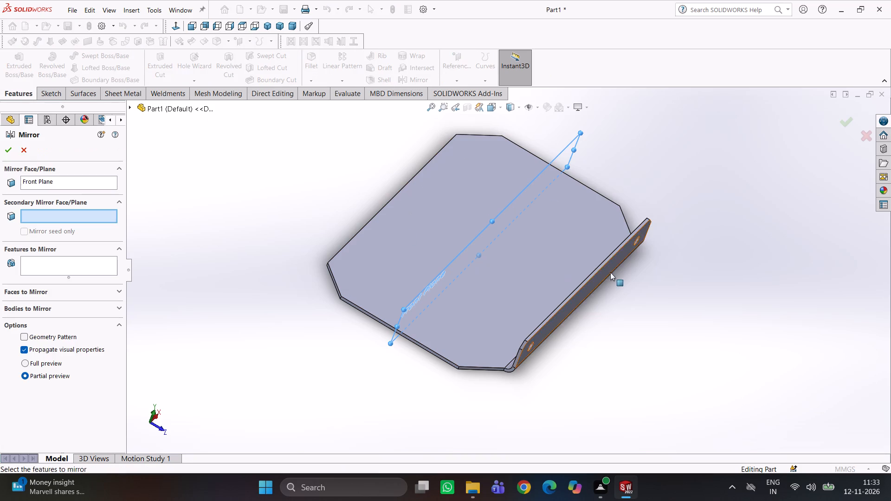
pyautogui.moveTo(646, 271); pyautogui.dragTo(632, 236, button='middle')
pyautogui.click(579, 269)
pyautogui.click(574, 279)
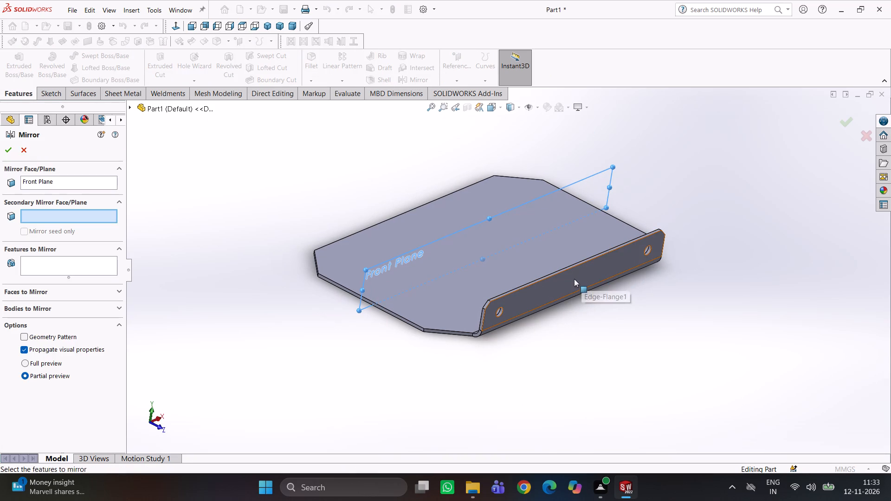
pyautogui.click(68, 265)
pyautogui.click(562, 292)
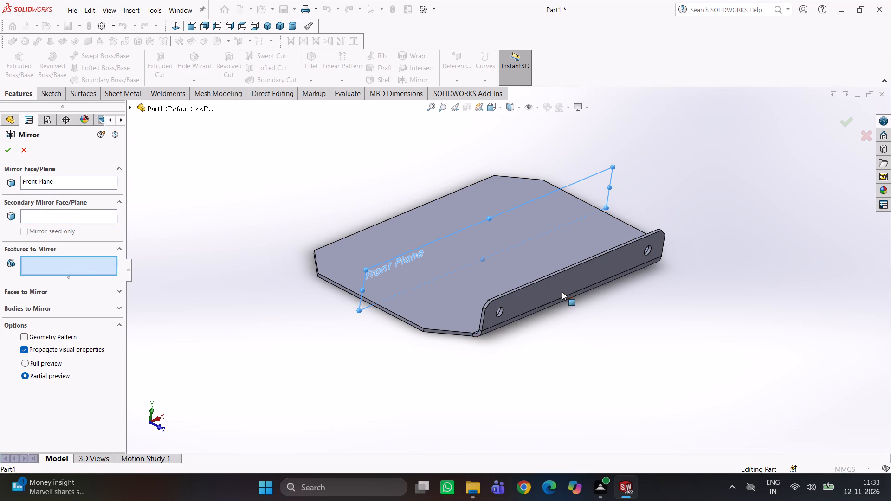
pyautogui.click(6, 147)
# Examine the mirrored flange, its bend and its ends against the base flange from several angles.
pyautogui.moveTo(239, 188); pyautogui.dragTo(246, 208, button='middle')
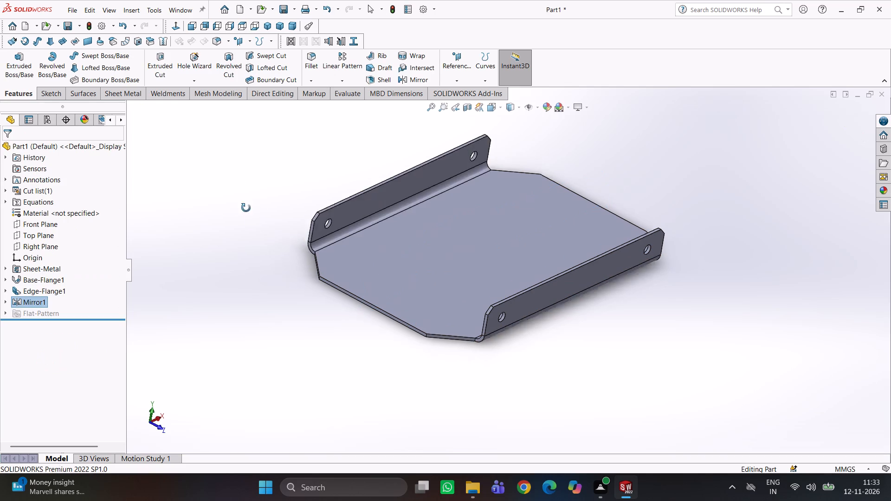
pyautogui.moveTo(246, 208); pyautogui.dragTo(261, 247, button='middle')
pyautogui.click(252, 259)
pyautogui.scroll(-3, 410, 307)
pyautogui.moveTo(411, 298); pyautogui.dragTo(438, 196, button='middle')
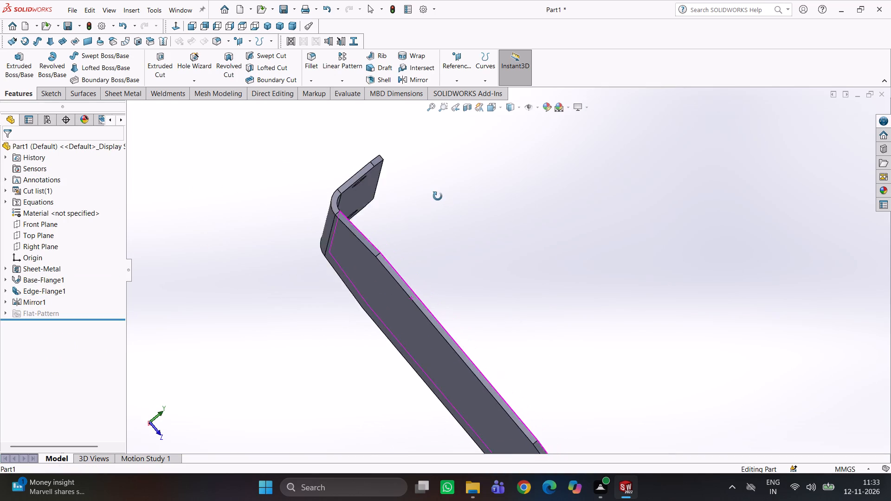
pyautogui.moveTo(438, 196); pyautogui.dragTo(433, 197, button='middle')
pyautogui.scroll(2, 474, 226)
pyautogui.moveTo(510, 253); pyautogui.dragTo(475, 276, button='middle')
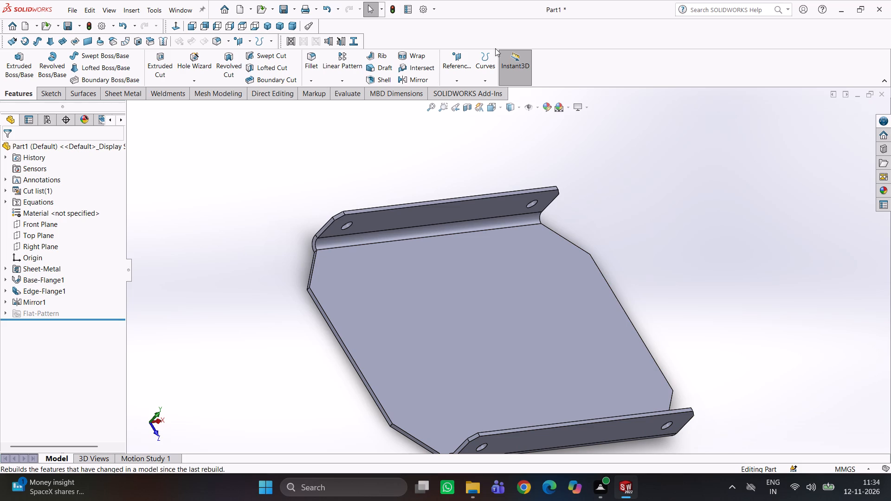
pyautogui.scroll(4, 579, 222)
pyautogui.moveTo(689, 231); pyautogui.dragTo(663, 209, button='middle')
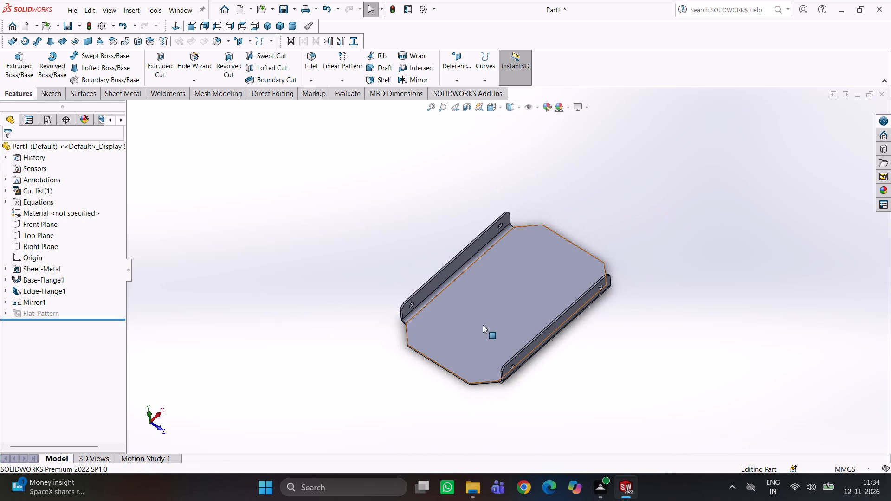
pyautogui.scroll(-3, 480, 344)
pyautogui.moveTo(503, 329); pyautogui.dragTo(529, 319, button='middle')
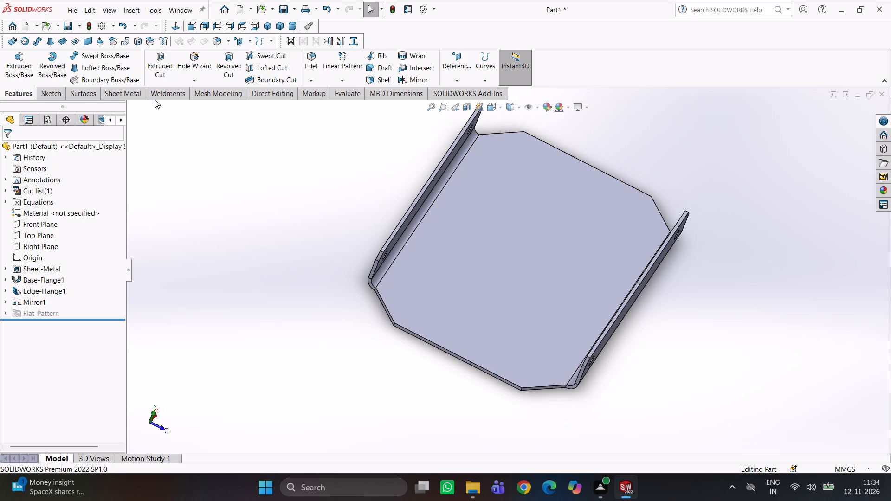
# Add an upward 12 mm edge flange at 90 degrees along one of the base flange's short end edges between the chamfers.
pyautogui.click(131, 95)
pyautogui.click(132, 54)
pyautogui.scroll(-3, 412, 336)
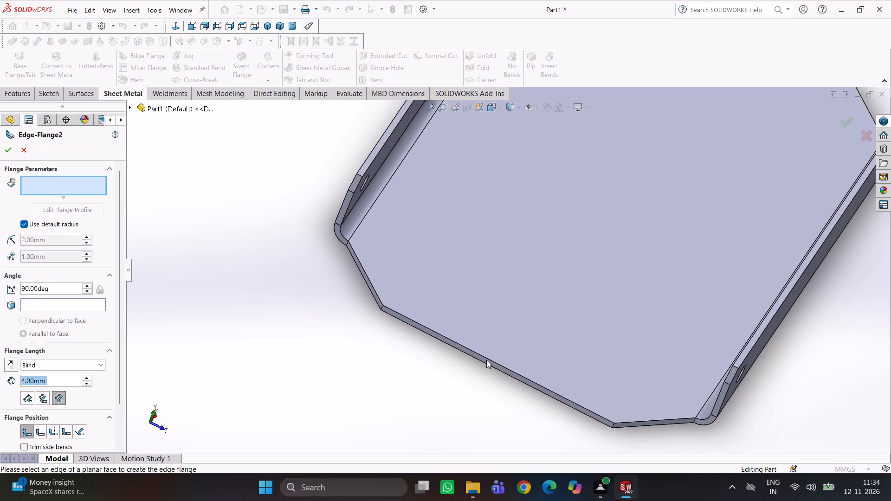
pyautogui.click(493, 353)
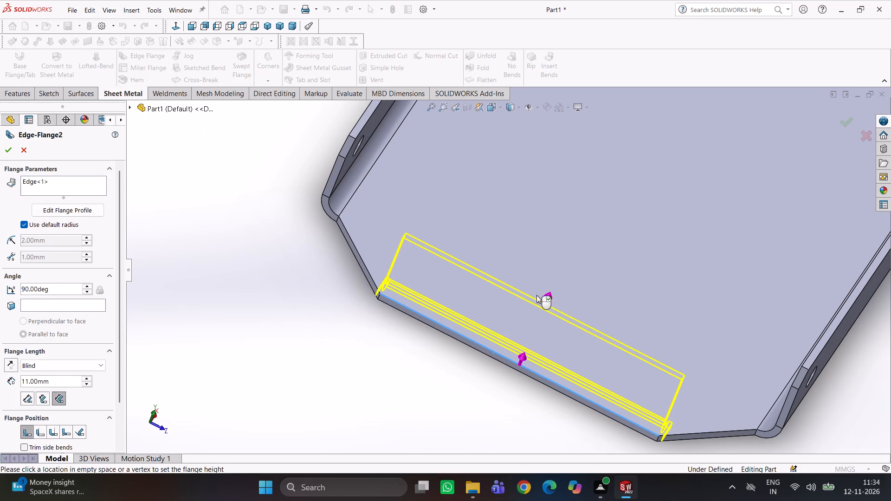
pyautogui.middleClick(536, 295)
pyautogui.moveTo(610, 309); pyautogui.dragTo(697, 325, button='middle')
pyautogui.scroll(1, 811, 385)
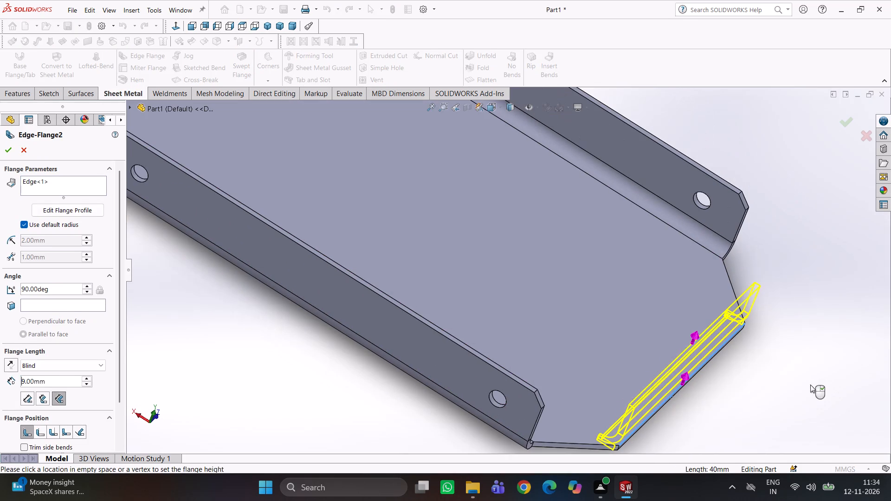
pyautogui.click(740, 334)
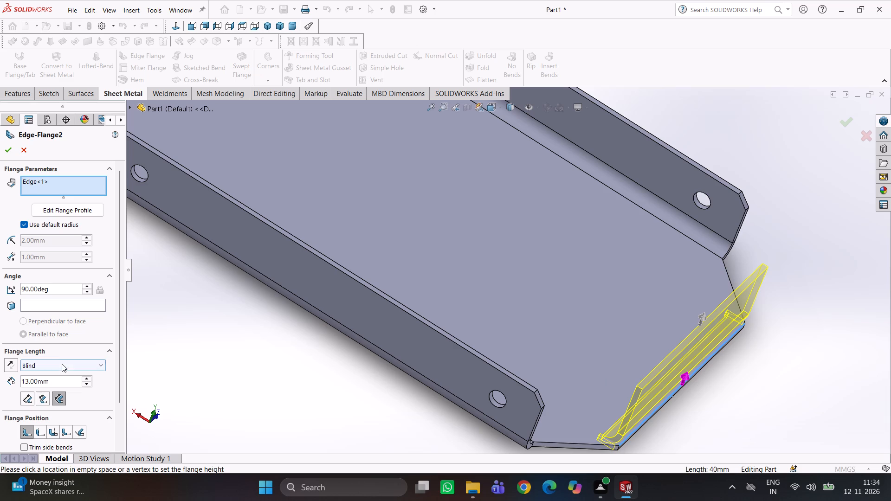
pyautogui.moveTo(67, 380); pyautogui.dragTo(0, 393)
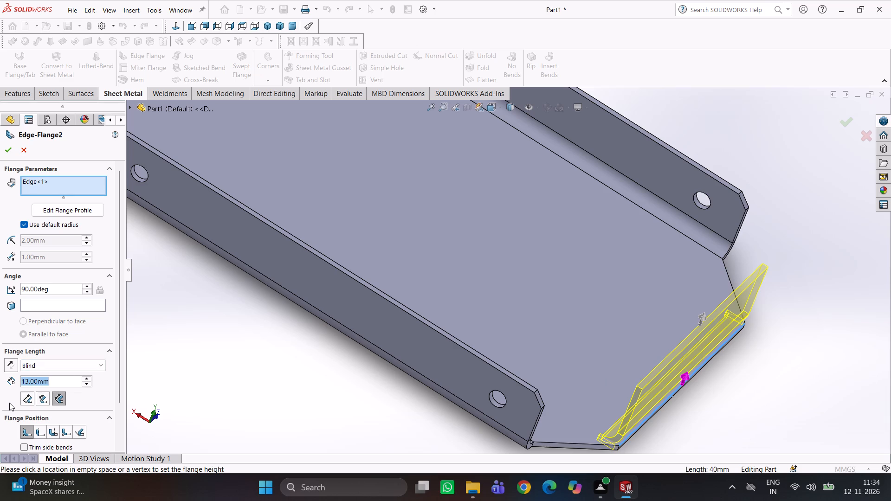
pyautogui.write('12')
pyautogui.press('Return')
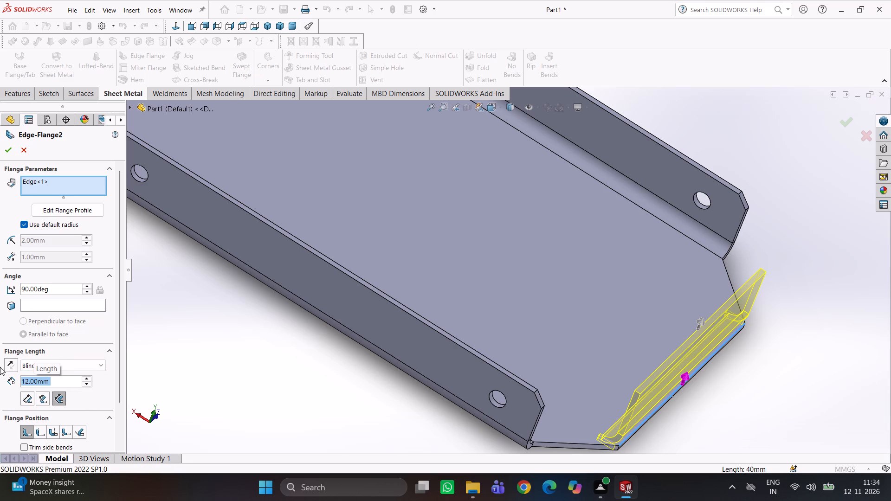
pyautogui.moveTo(124, 371); pyautogui.dragTo(123, 403)
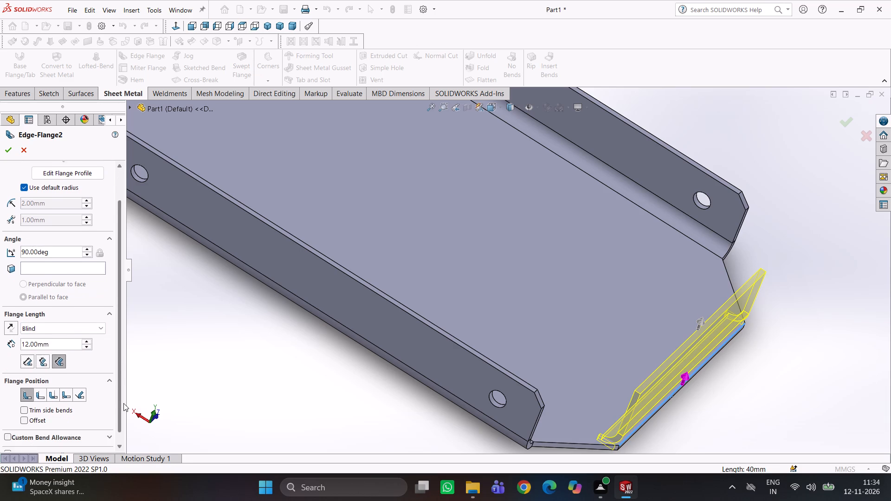
pyautogui.moveTo(123, 403); pyautogui.dragTo(123, 404)
pyautogui.click(13, 152)
# Edit the new end flange and change its flange position to Bend Outside.
pyautogui.scroll(3, 509, 358)
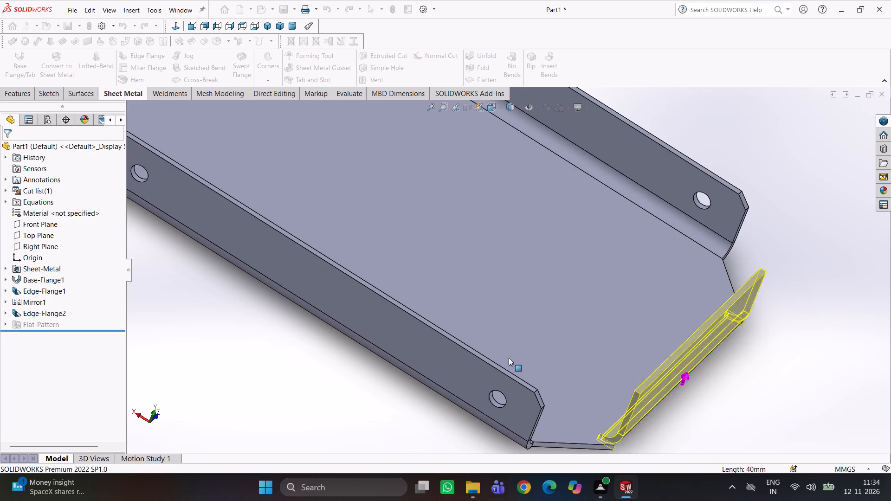
pyautogui.moveTo(626, 317); pyautogui.dragTo(594, 295, button='middle')
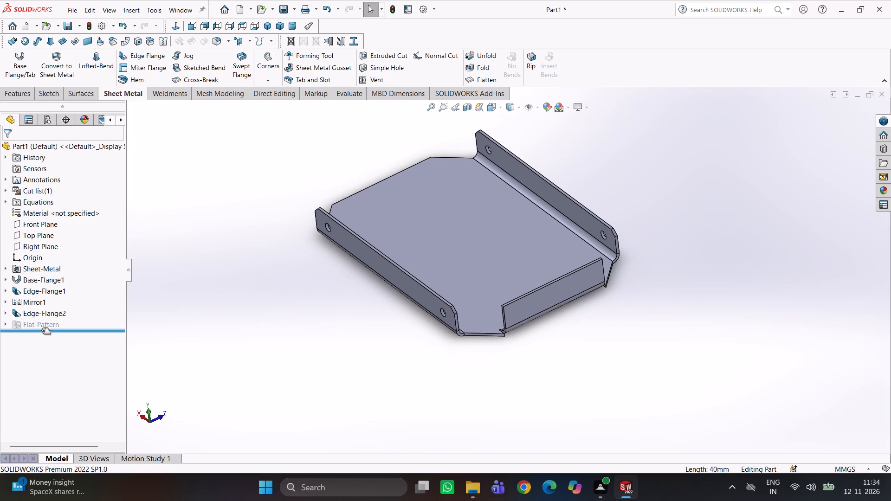
pyautogui.click(22, 313)
pyautogui.click(32, 291)
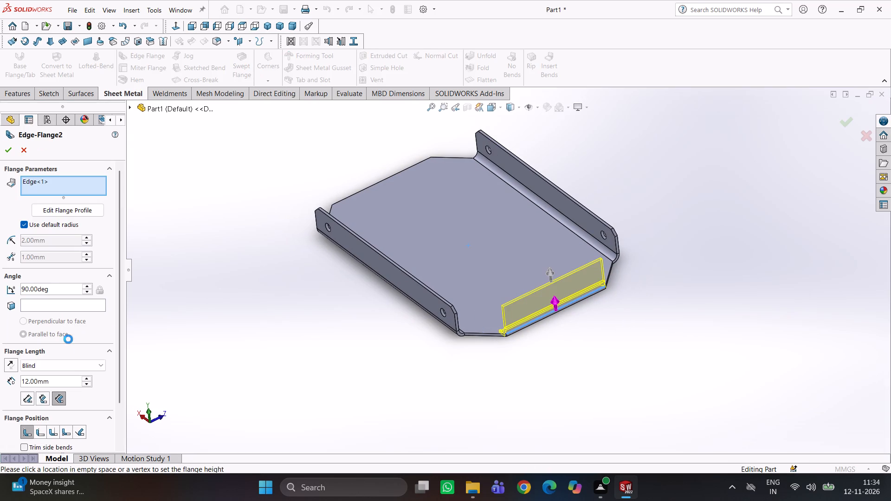
pyautogui.moveTo(117, 386); pyautogui.dragTo(119, 409)
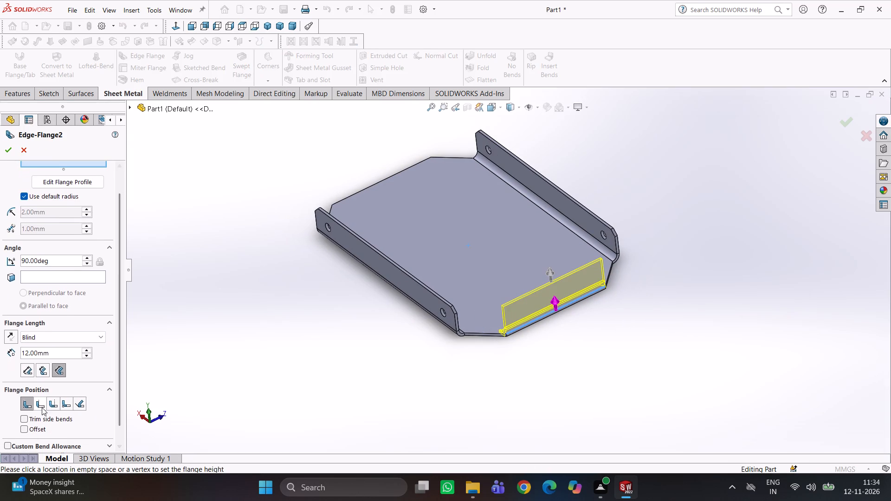
pyautogui.click(54, 407)
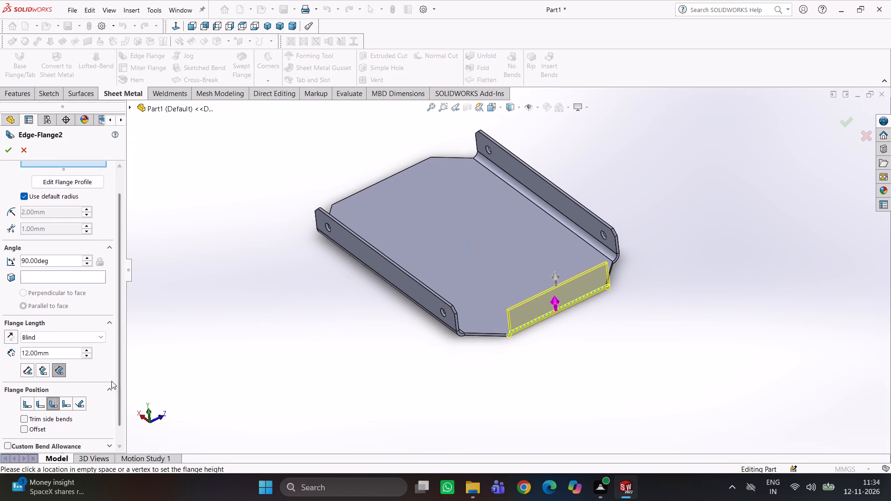
# Open the end flange's profile sketch and chamfer both of its upper corners by 2 mm at 45 degrees.
pyautogui.click(62, 184)
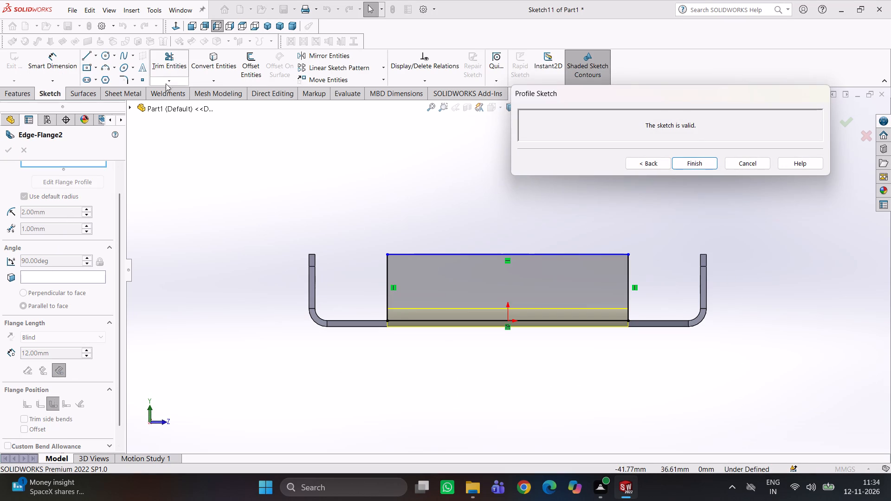
pyautogui.click(132, 78)
pyautogui.click(136, 99)
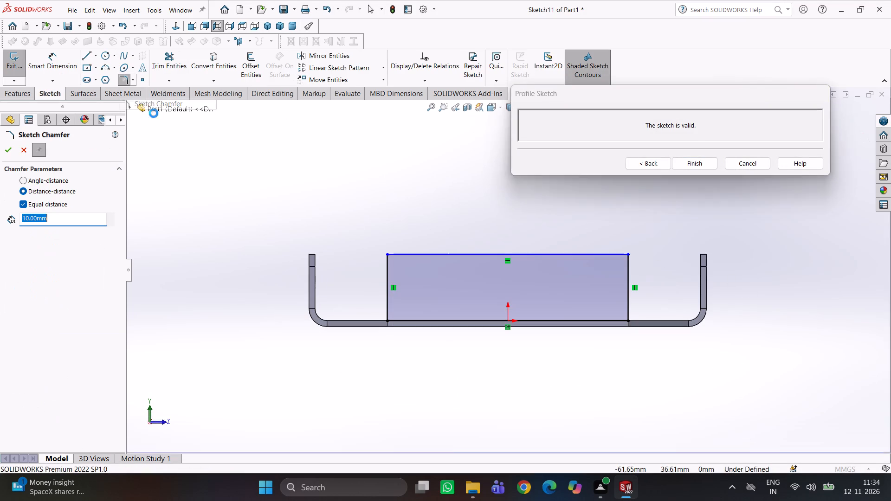
pyautogui.click(58, 177)
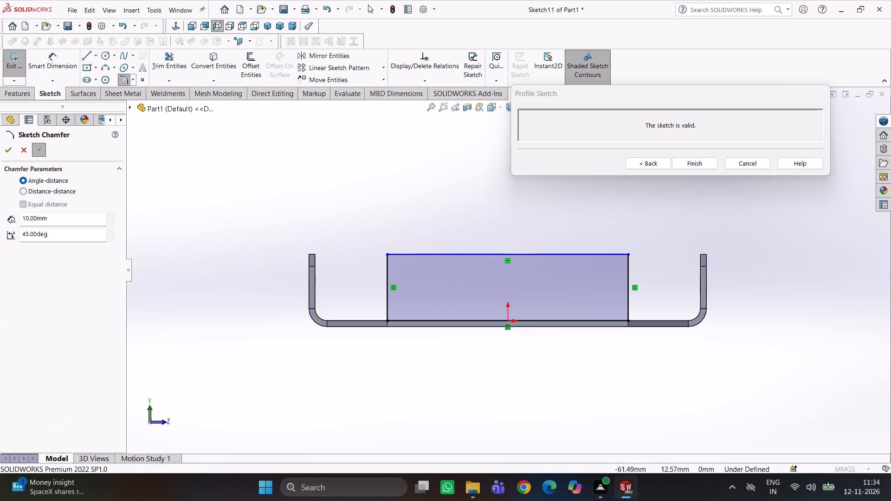
pyautogui.moveTo(53, 215); pyautogui.dragTo(13, 224)
pyautogui.press('2')
pyautogui.press('Return')
pyautogui.click(385, 253)
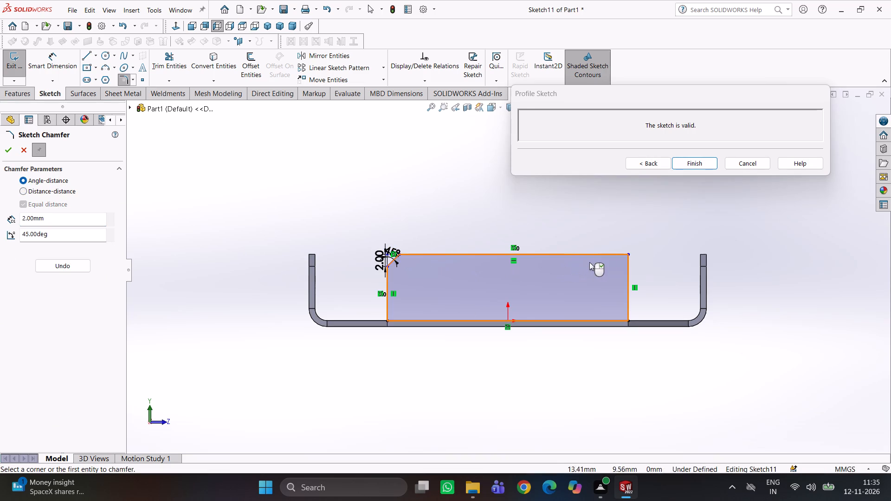
pyautogui.click(628, 256)
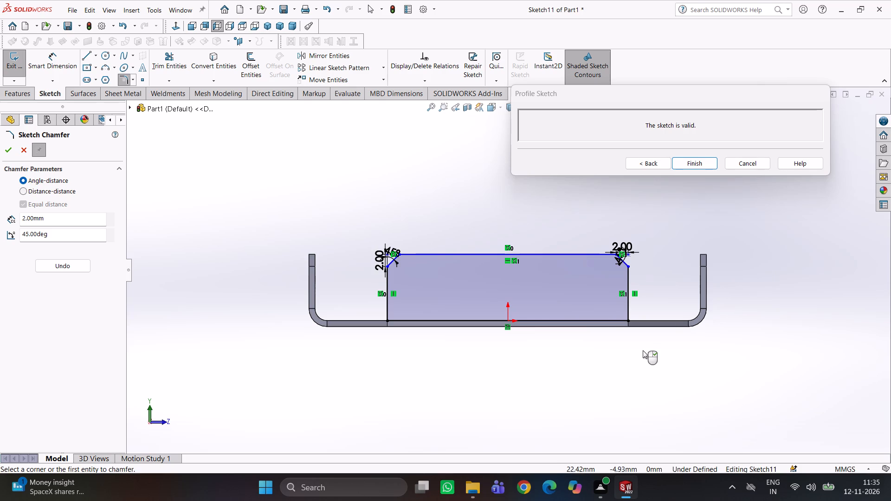
pyautogui.moveTo(252, 155); pyautogui.dragTo(364, 156, button='right')
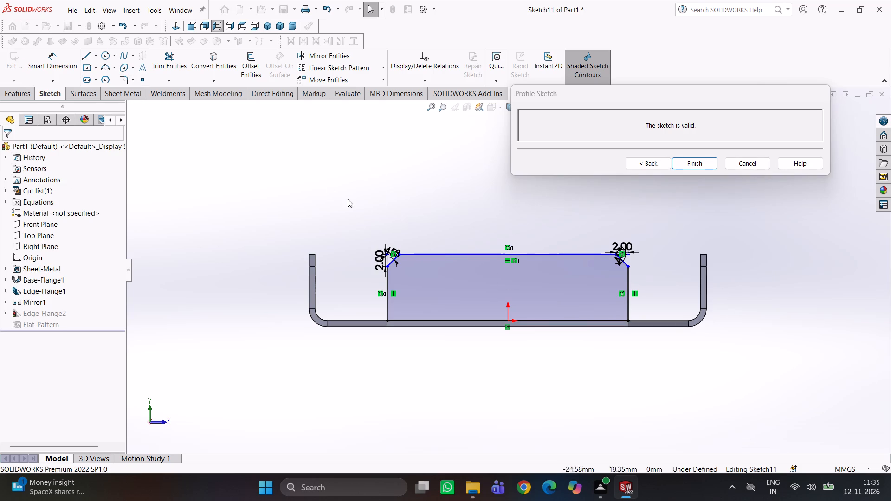
# Sketch a hole circle near the profile's upper corner on the negative Z side and set its diameter to 3 mm.
pyautogui.click(105, 53)
pyautogui.scroll(-1, 428, 286)
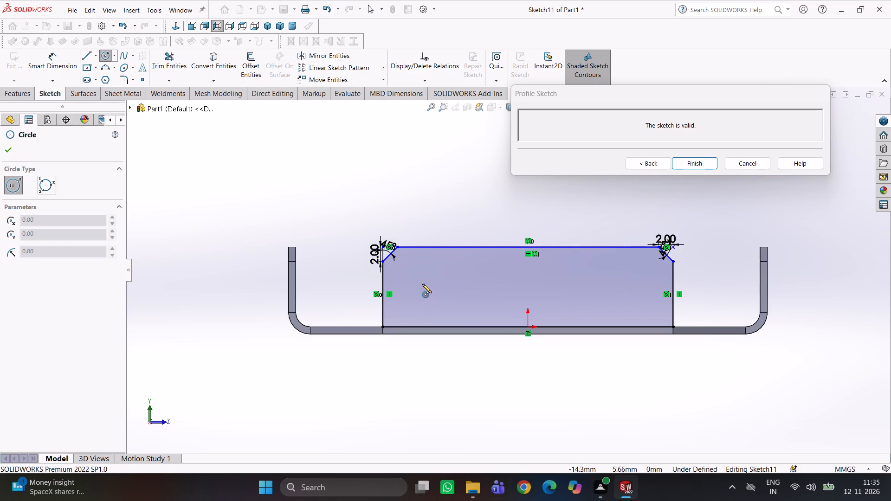
pyautogui.click(411, 272)
pyautogui.click(420, 275)
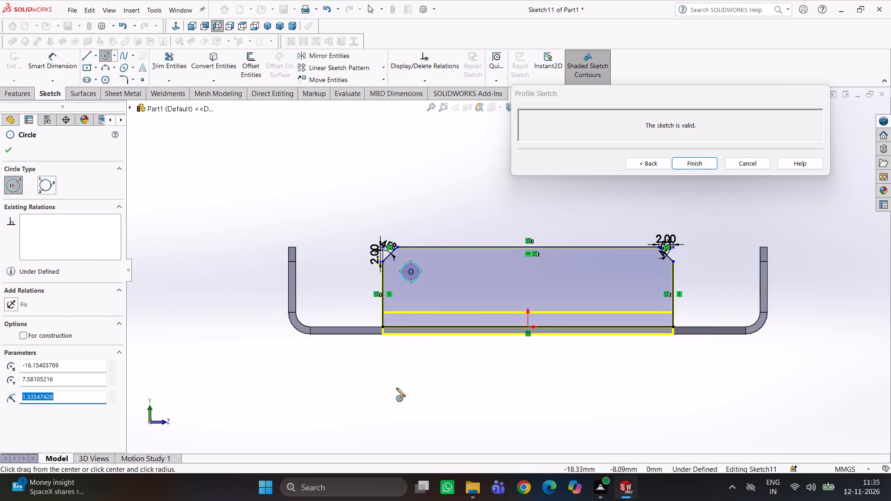
pyautogui.moveTo(400, 391); pyautogui.dragTo(392, 313, button='right')
pyautogui.moveTo(417, 263); pyautogui.dragTo(418, 257)
pyautogui.click(418, 211)
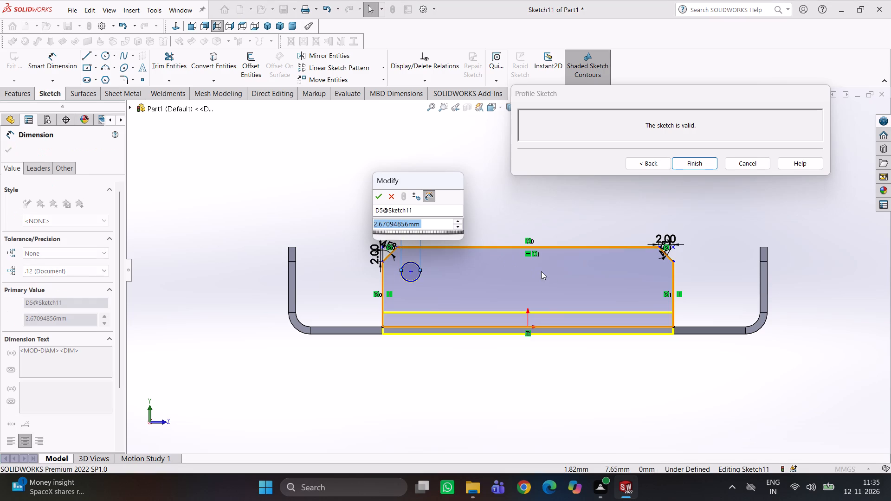
pyautogui.press('3')
pyautogui.press('Return')
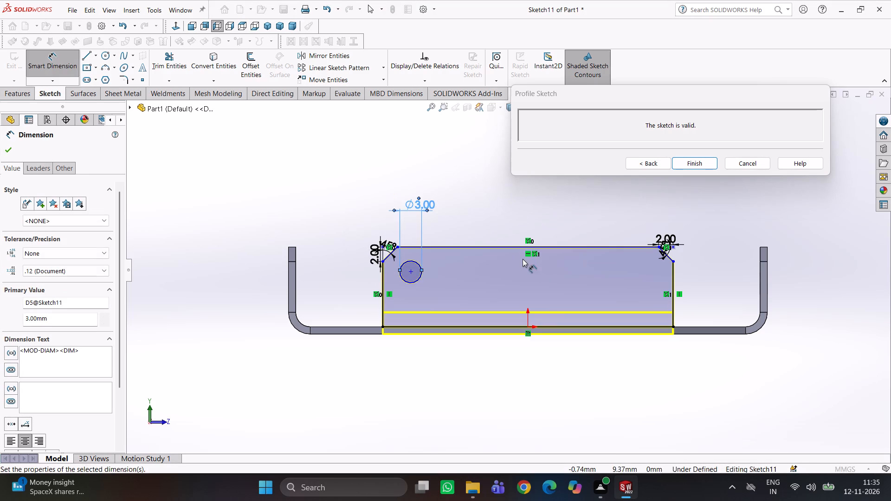
pyautogui.click(480, 218)
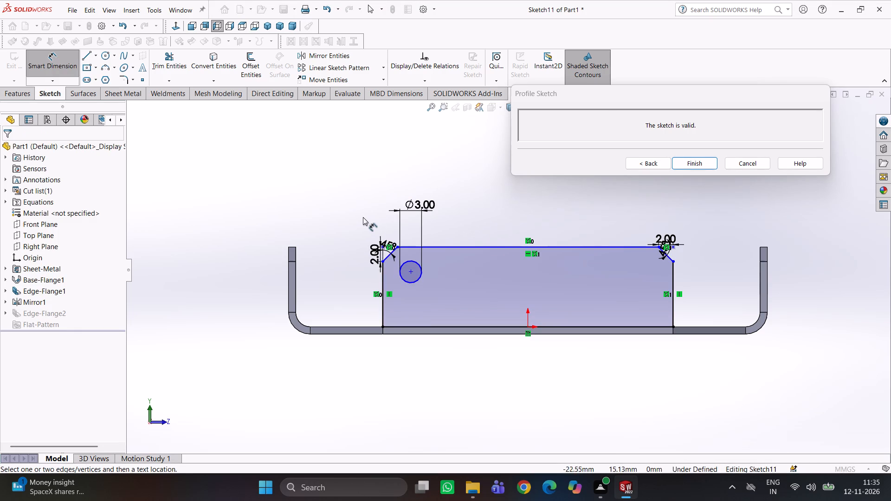
# Dimension the hole centre 7 mm from the profile's near side edge and 5 mm below its top edge.
pyautogui.click(411, 274)
pyautogui.click(384, 269)
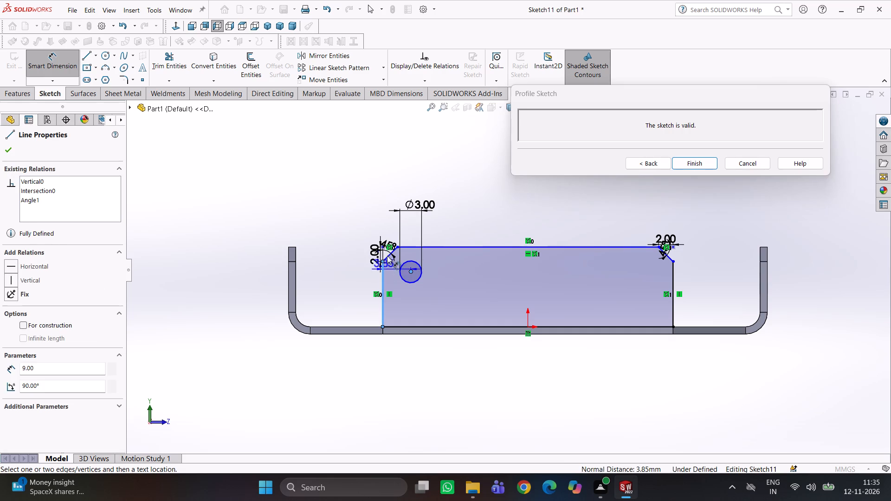
pyautogui.moveTo(405, 144); pyautogui.dragTo(412, 152)
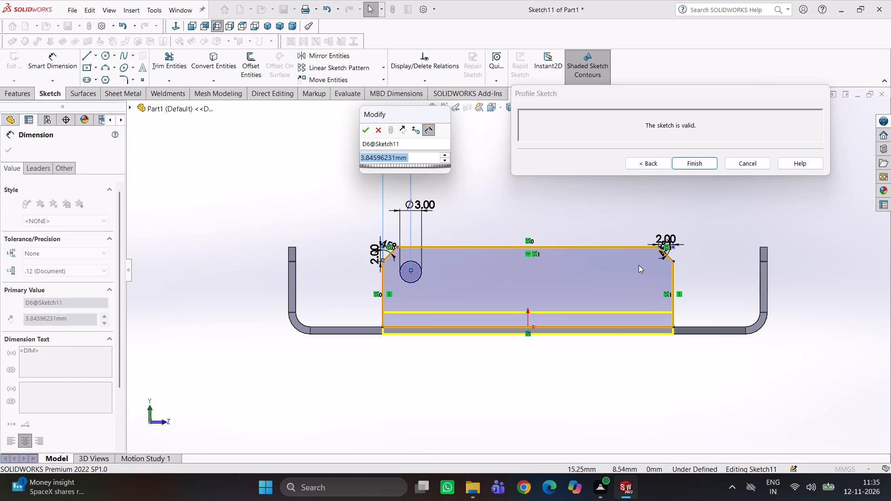
pyautogui.write('75')
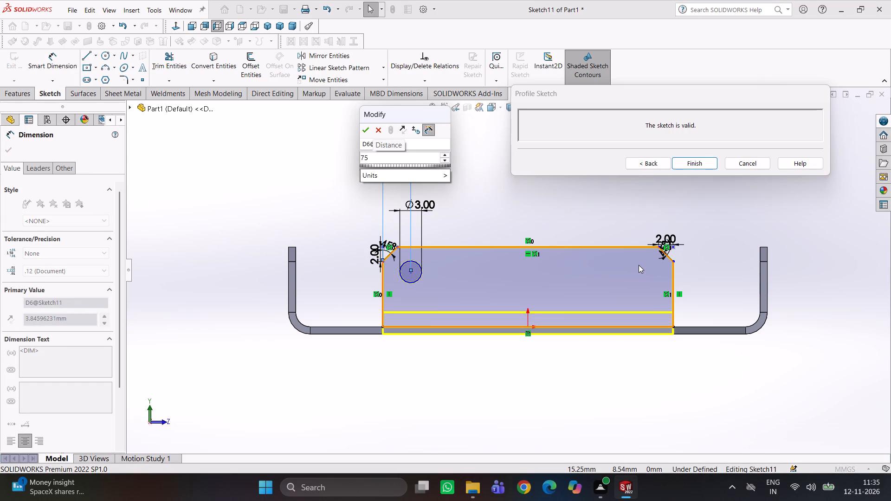
pyautogui.press('BackSpace')
pyautogui.press('Return')
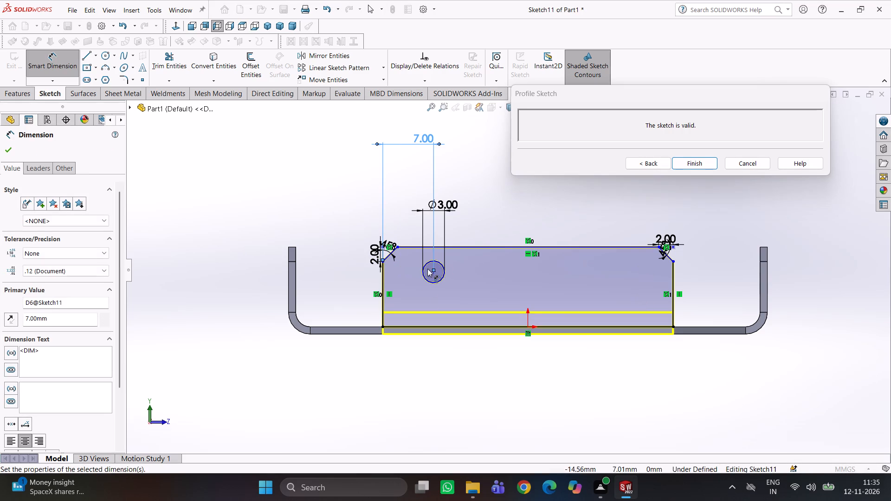
pyautogui.click(306, 216)
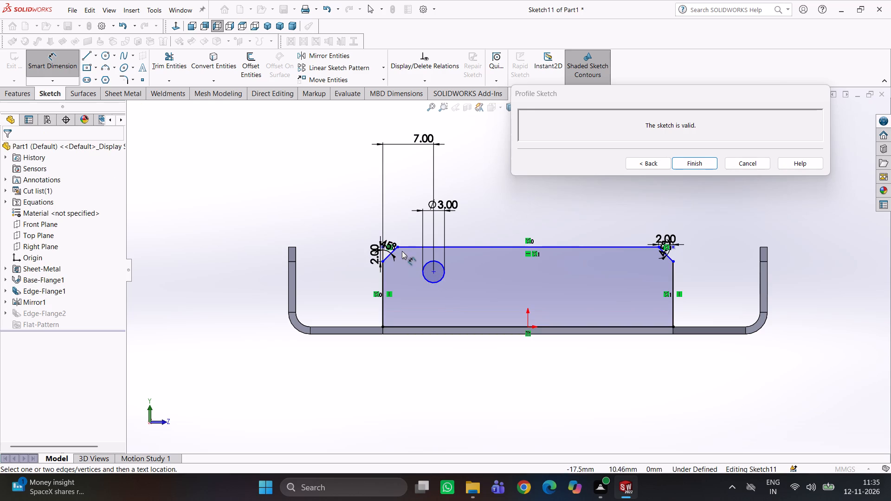
pyautogui.click(434, 273)
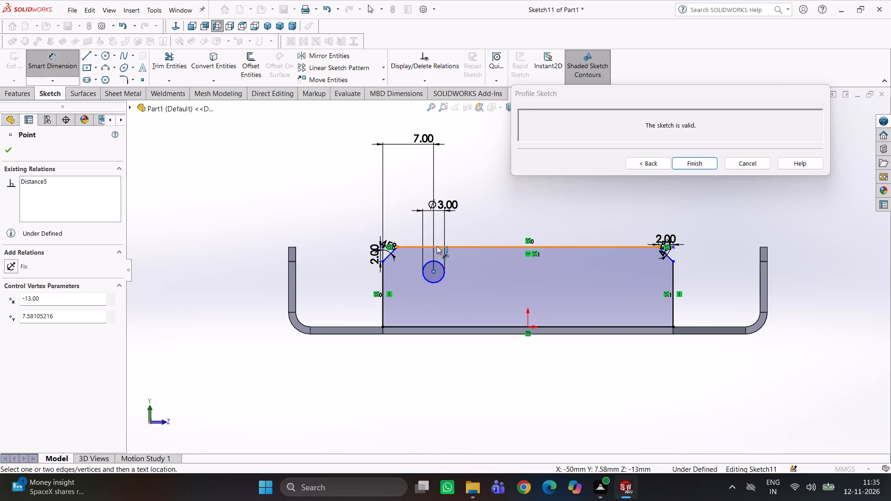
pyautogui.click(437, 246)
pyautogui.click(348, 250)
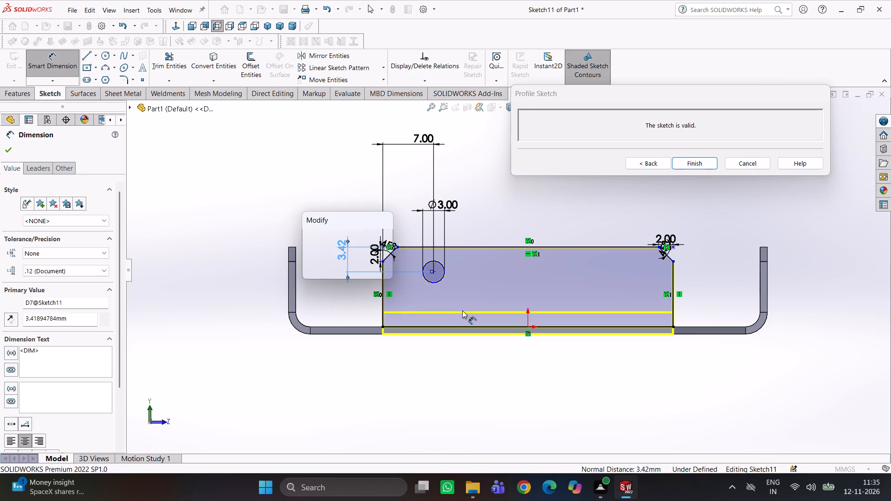
pyautogui.press('5')
pyautogui.press('Return')
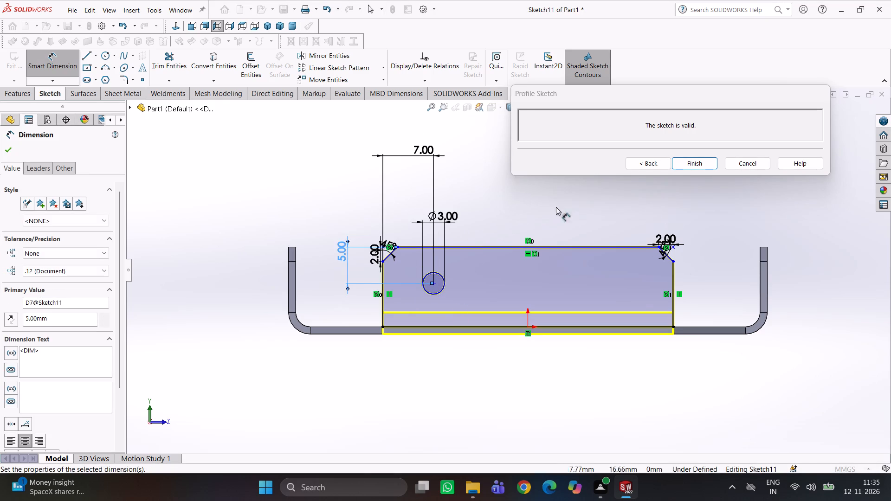
pyautogui.click(508, 198)
# Draw a vertical construction line about 17 mm long upward from the origin through the middle of the profile.
pyautogui.moveTo(653, 396); pyautogui.dragTo(536, 400, button='right')
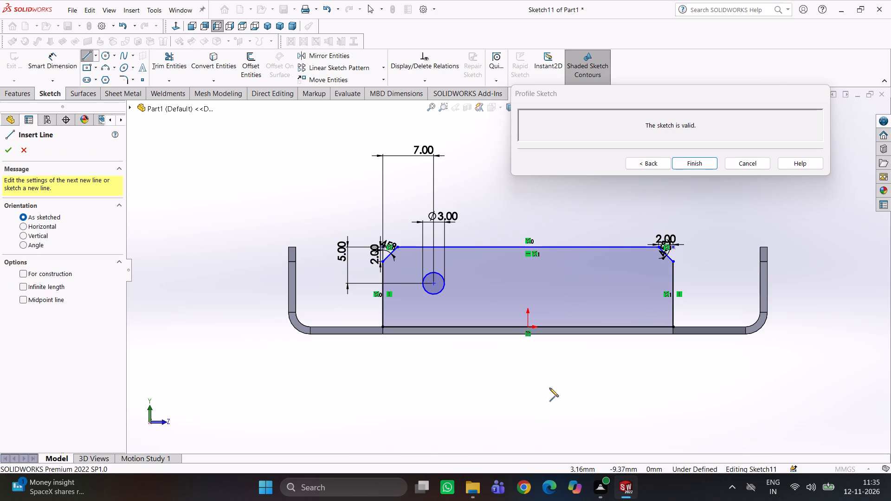
pyautogui.click(526, 326)
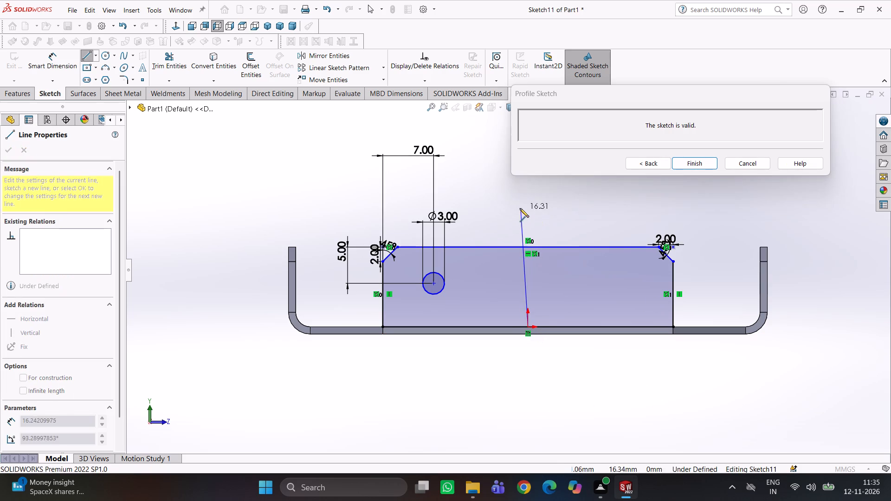
pyautogui.click(525, 205)
pyautogui.rightClick(553, 206)
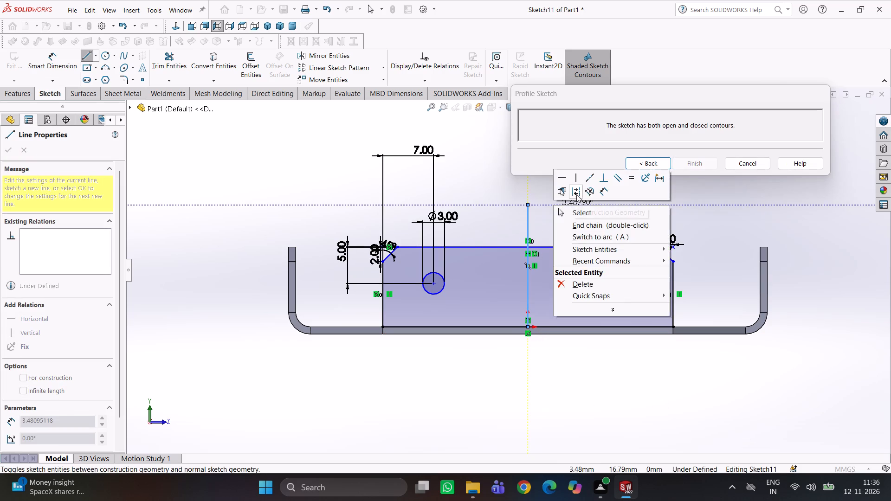
pyautogui.click(576, 194)
pyautogui.click(670, 458)
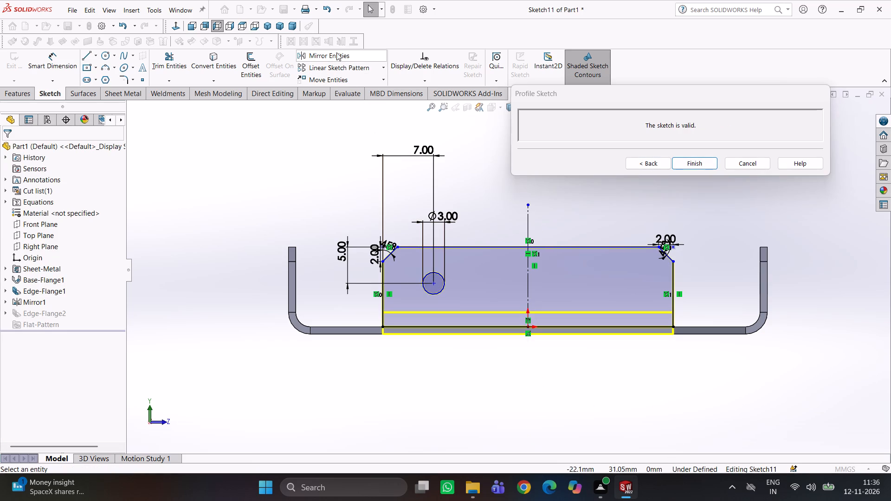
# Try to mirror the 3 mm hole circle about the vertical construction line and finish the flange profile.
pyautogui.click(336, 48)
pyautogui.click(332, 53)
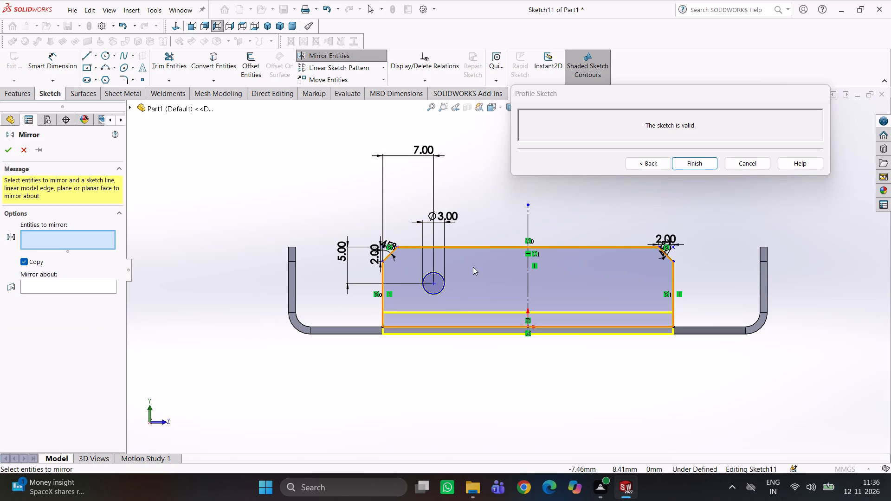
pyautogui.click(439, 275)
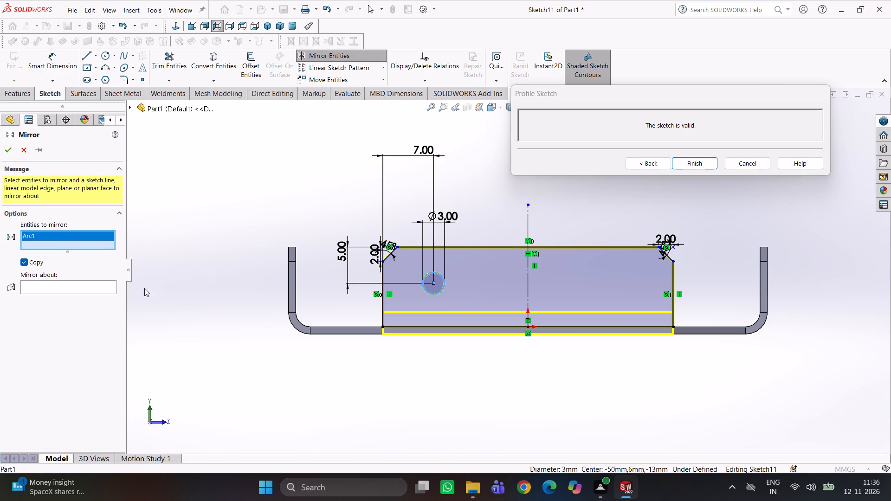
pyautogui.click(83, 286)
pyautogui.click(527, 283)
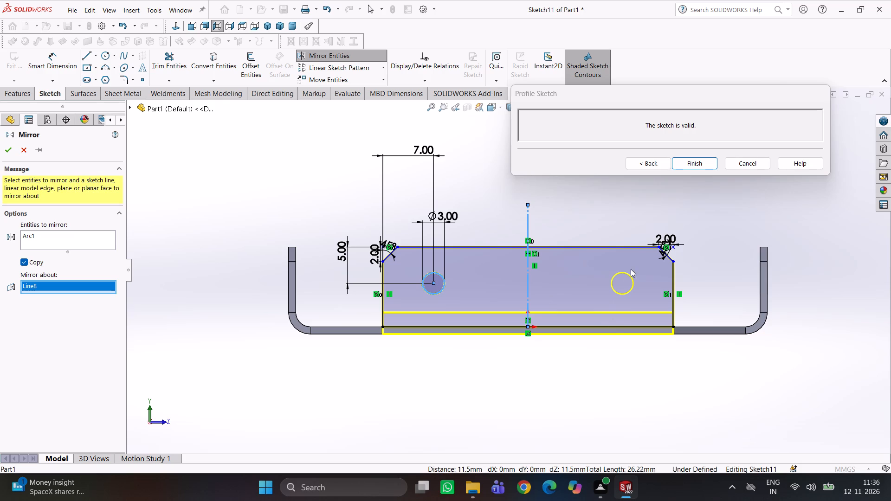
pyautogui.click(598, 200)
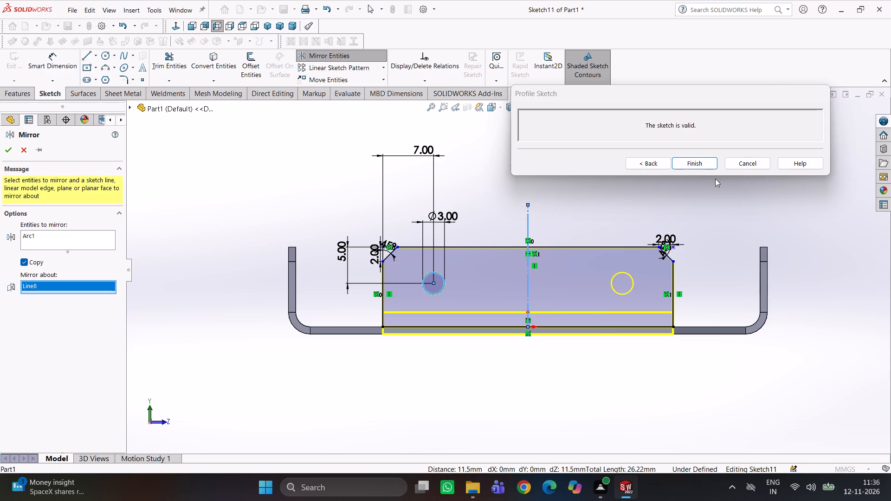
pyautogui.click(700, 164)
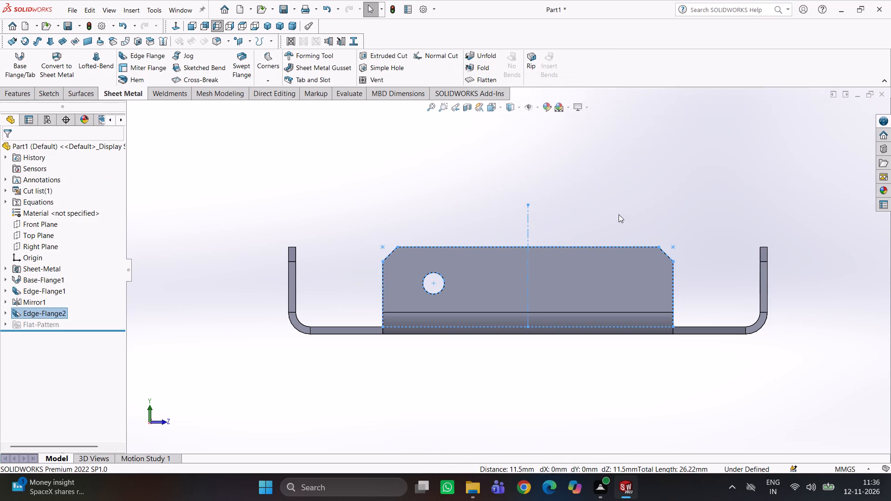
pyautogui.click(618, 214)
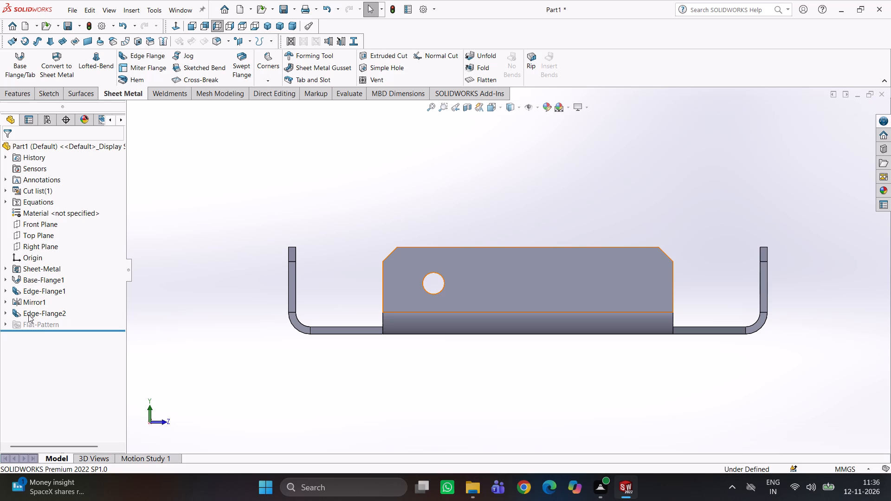
# Reopen the end flange's profile sketch, mirror the 3 mm hole circle about the vertical construction line, and finish the profile.
pyautogui.click(28, 315)
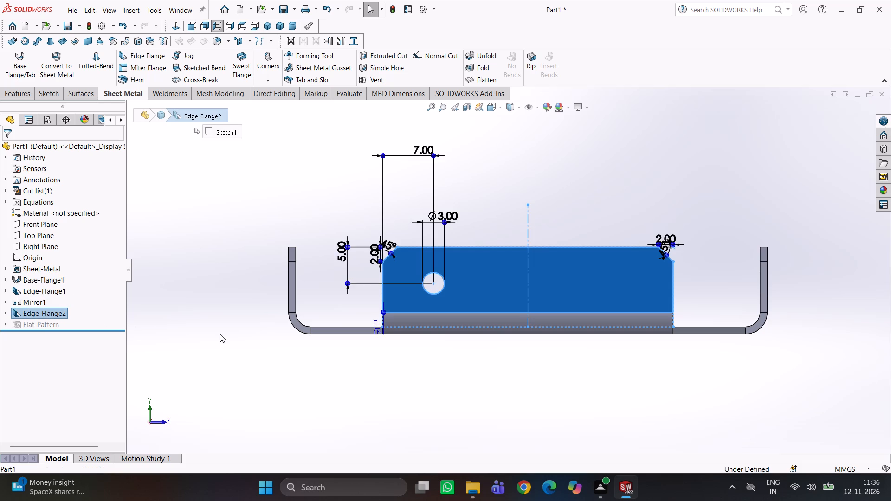
pyautogui.click(220, 334)
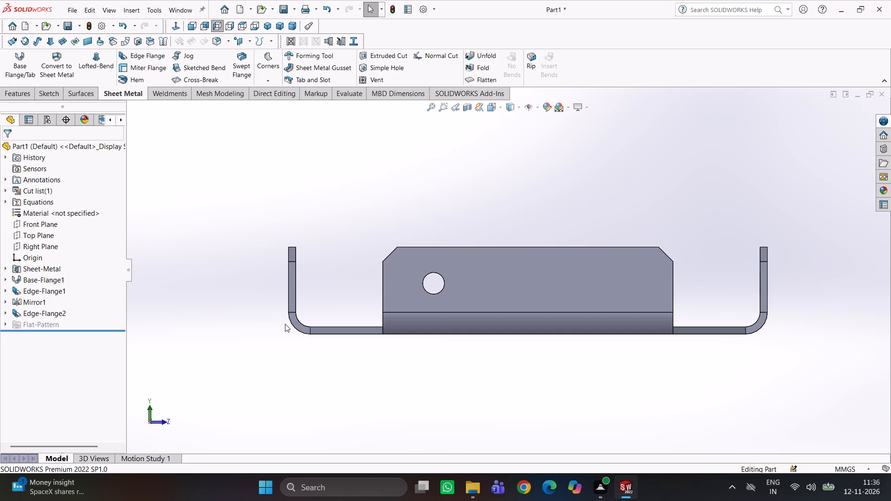
pyautogui.click(46, 308)
pyautogui.click(52, 278)
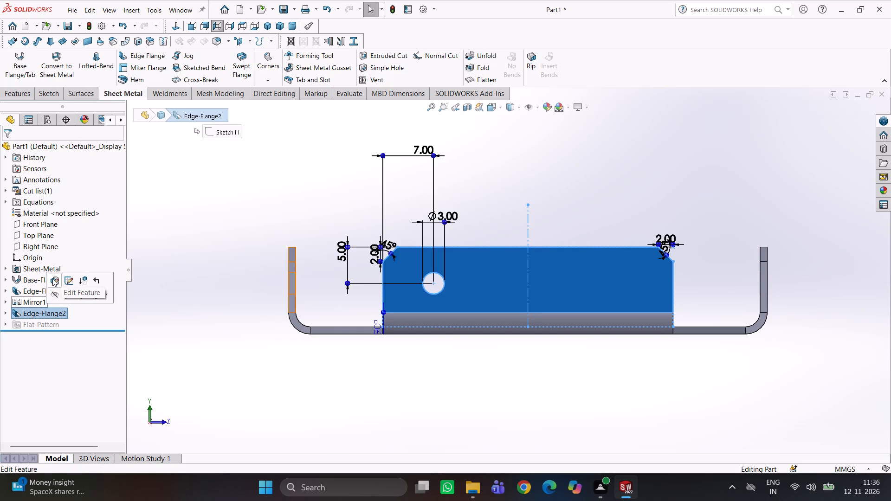
pyautogui.click(431, 380)
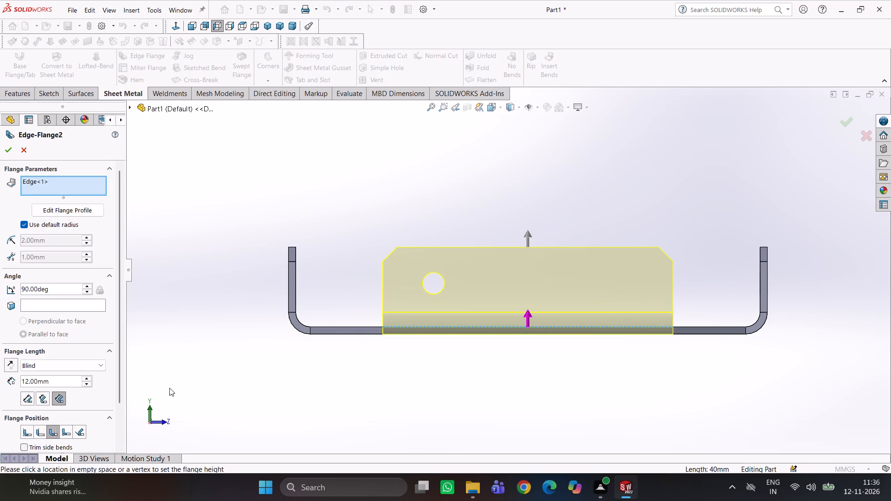
pyautogui.click(71, 214)
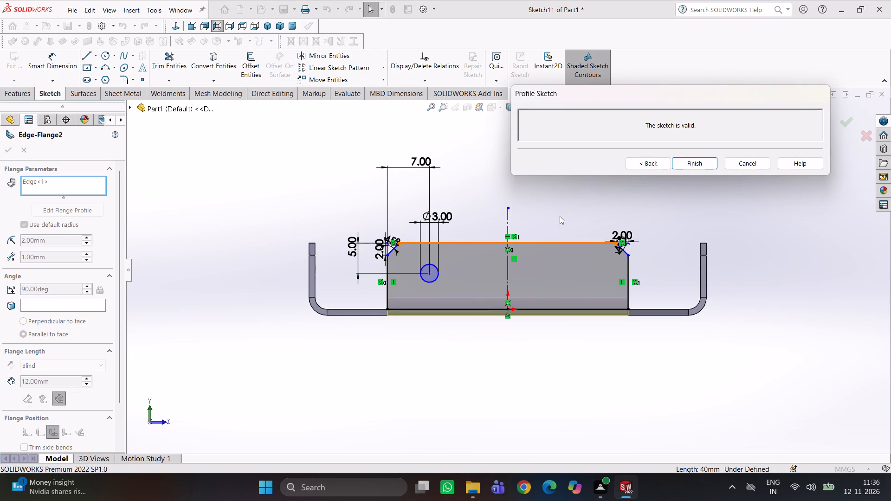
pyautogui.scroll(-1, 561, 221)
pyautogui.click(322, 58)
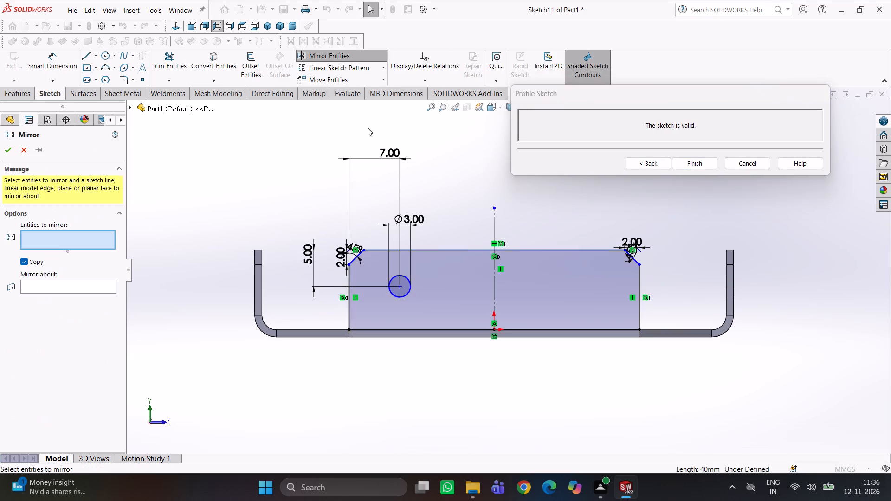
pyautogui.click(408, 283)
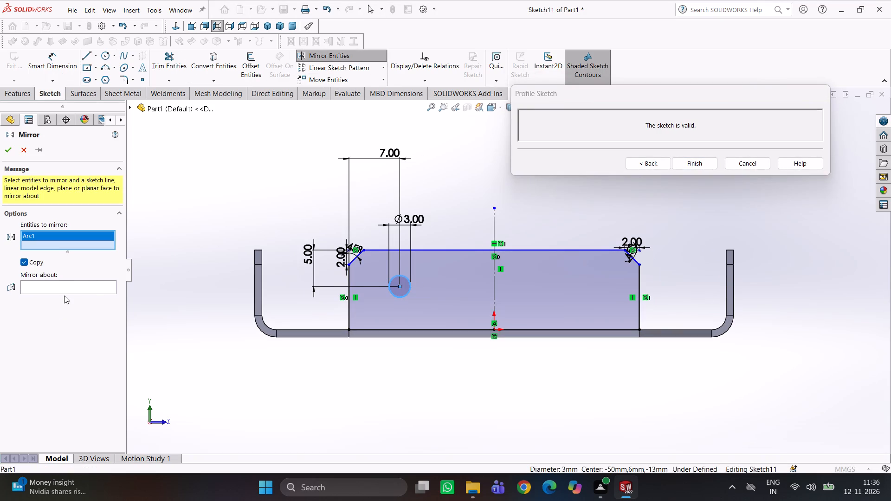
pyautogui.click(69, 291)
pyautogui.click(108, 289)
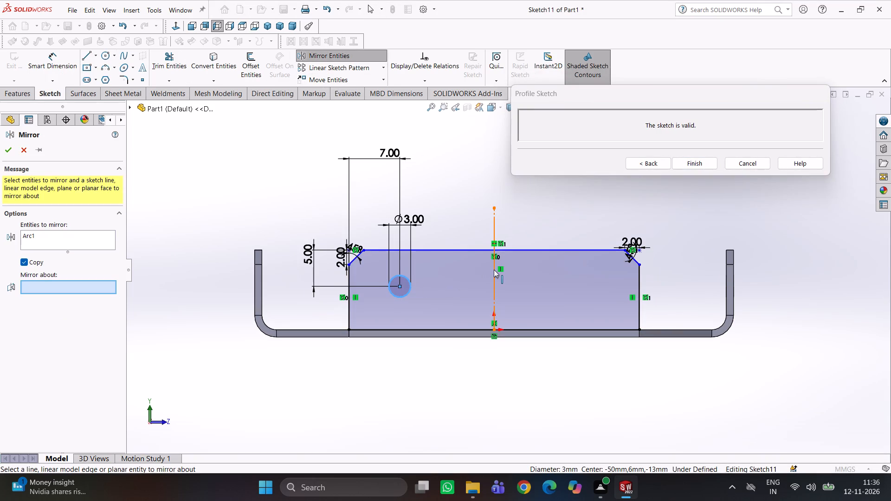
pyautogui.click(495, 269)
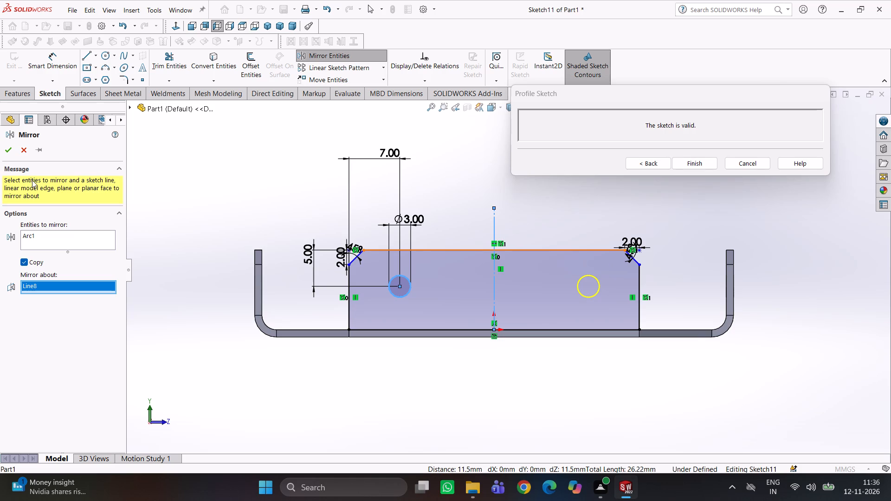
pyautogui.click(5, 148)
pyautogui.click(559, 206)
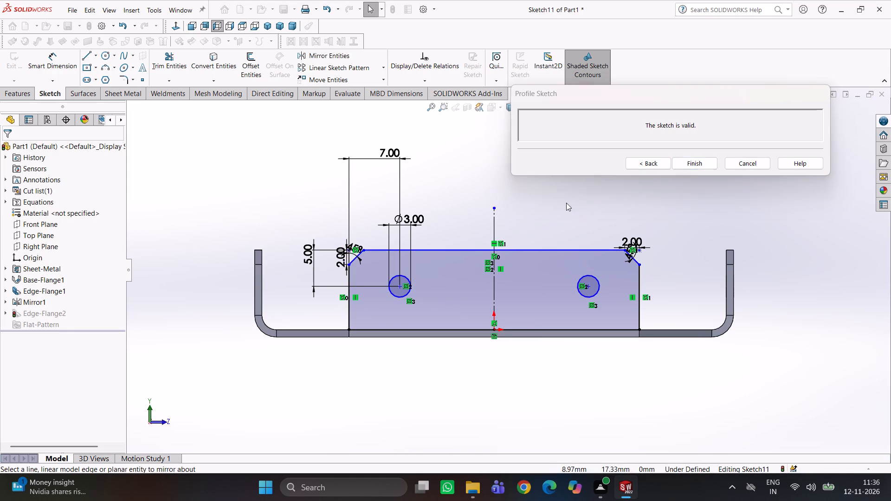
pyautogui.click(699, 160)
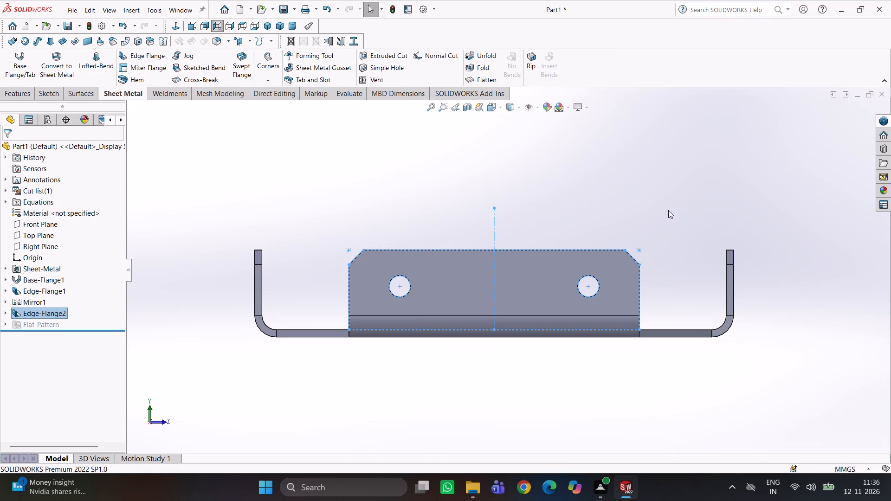
pyautogui.click(665, 197)
# Inspect the end flange with its holes and chamfers, and the side flanges, from several angles.
pyautogui.moveTo(689, 215); pyautogui.dragTo(690, 267, button='middle')
pyautogui.scroll(4, 688, 268)
pyautogui.moveTo(685, 272); pyautogui.dragTo(676, 306, button='middle')
pyautogui.scroll(3, 680, 308)
pyautogui.moveTo(662, 313); pyautogui.dragTo(655, 365, button='middle')
pyautogui.scroll(-4, 568, 320)
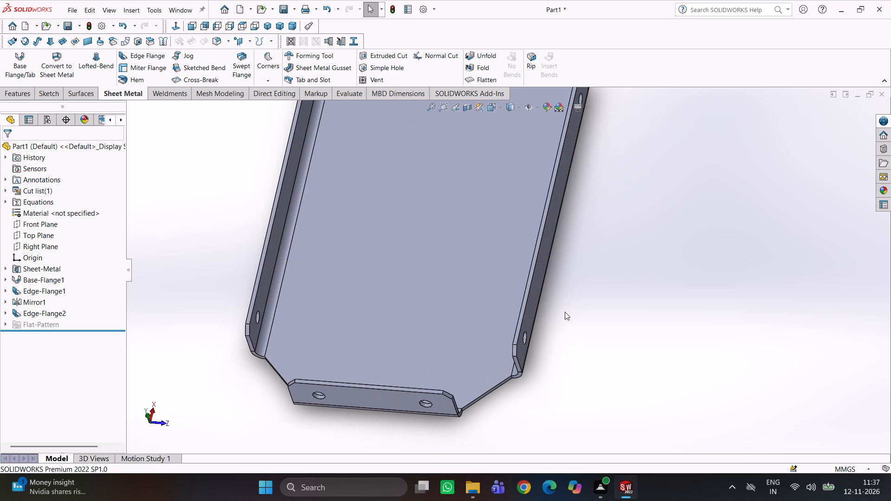
pyautogui.moveTo(472, 292); pyautogui.dragTo(489, 301, button='middle')
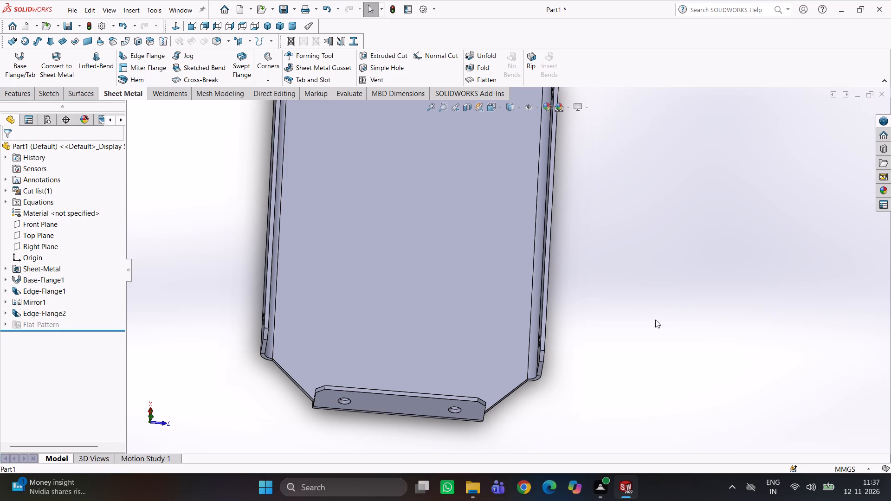
pyautogui.scroll(3, 689, 343)
pyautogui.moveTo(600, 315); pyautogui.dragTo(648, 286, button='middle')
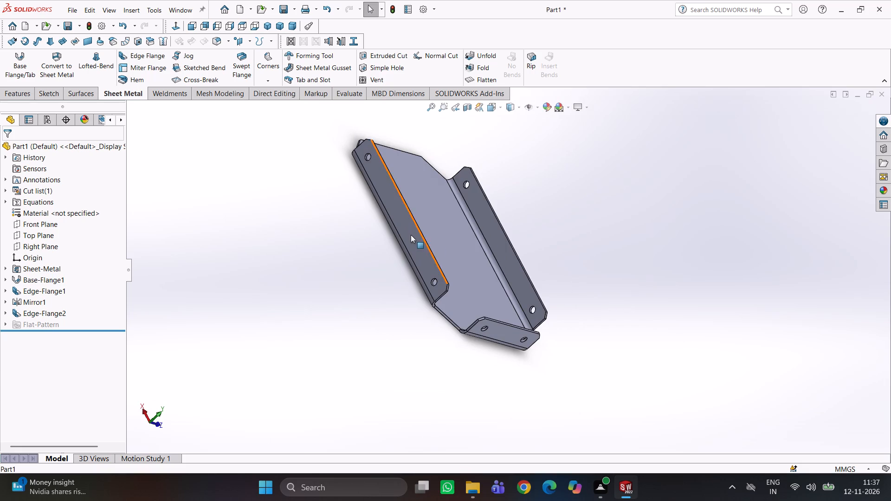
pyautogui.moveTo(411, 235); pyautogui.dragTo(399, 259, button='middle')
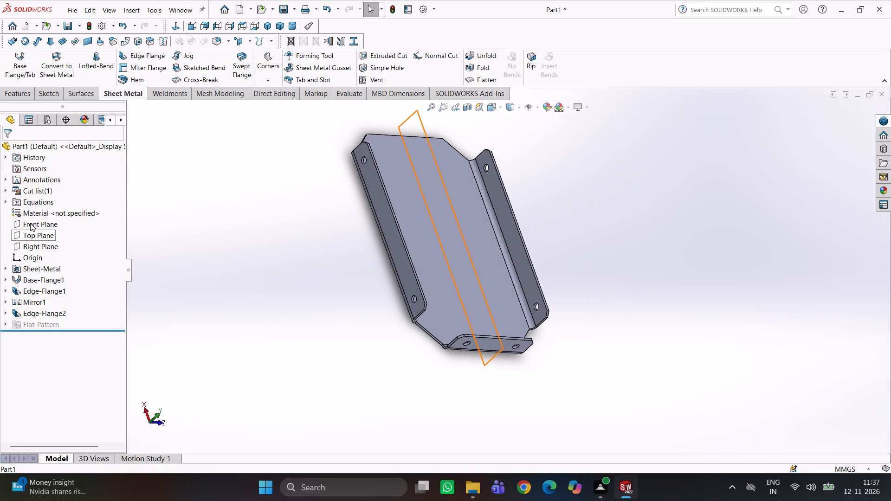
# Mirror the end flange feature with its two holes about the Right Plane onto the opposite end of the panel.
pyautogui.click(32, 246)
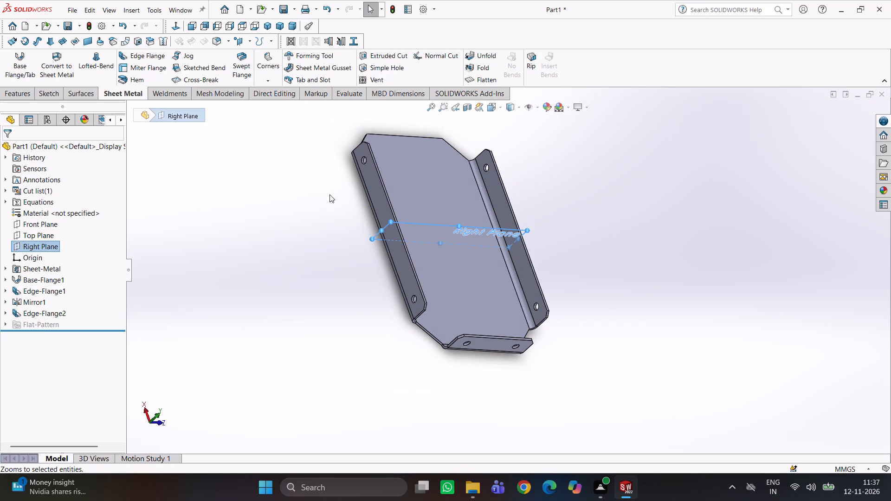
pyautogui.click(4, 99)
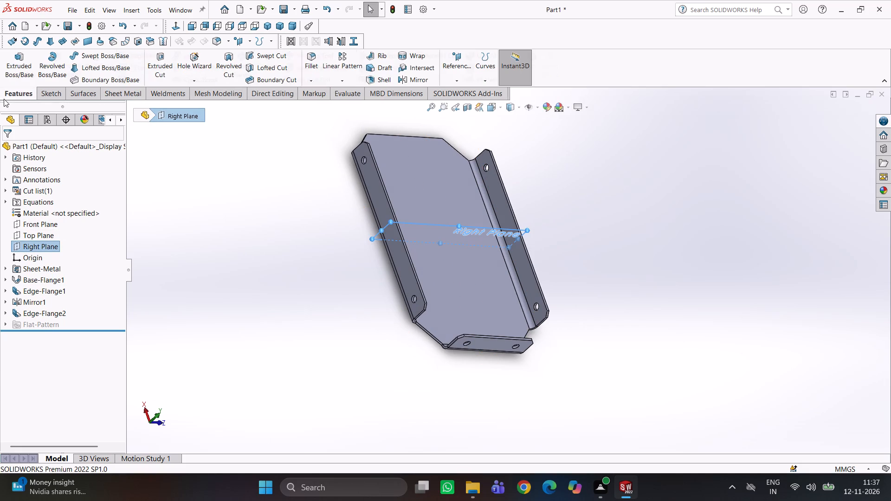
pyautogui.click(402, 78)
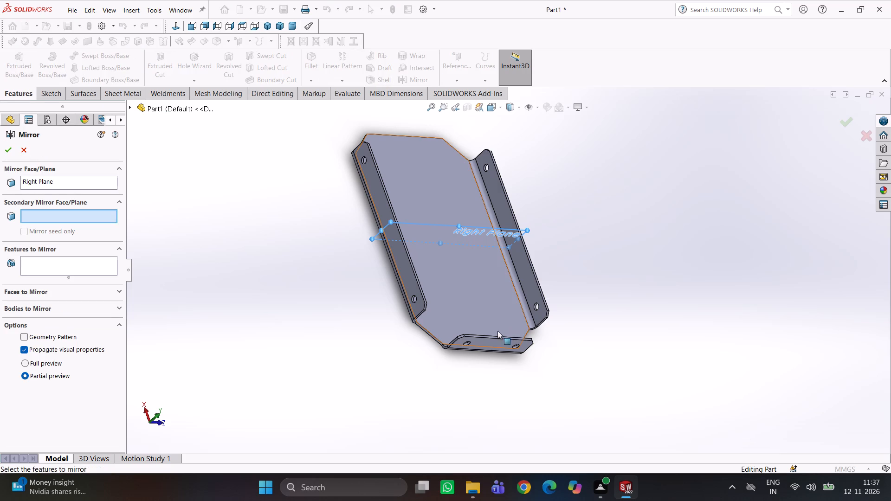
pyautogui.click(65, 265)
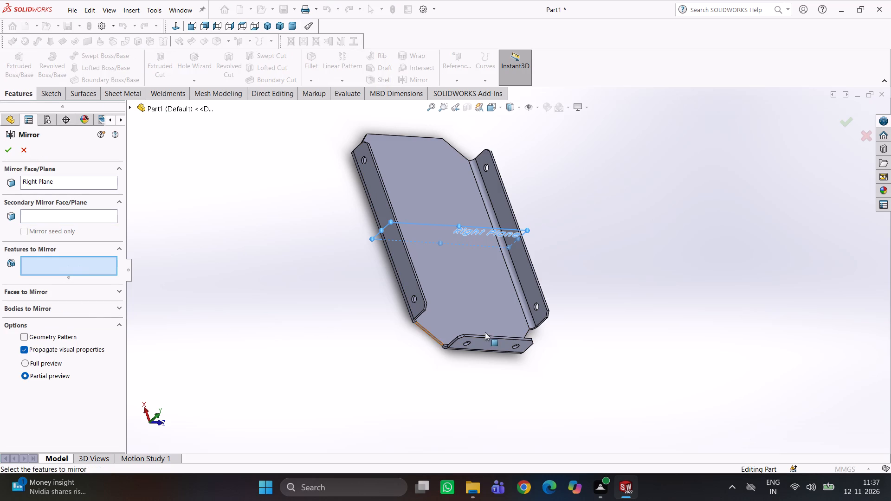
pyautogui.click(484, 343)
pyautogui.click(3, 154)
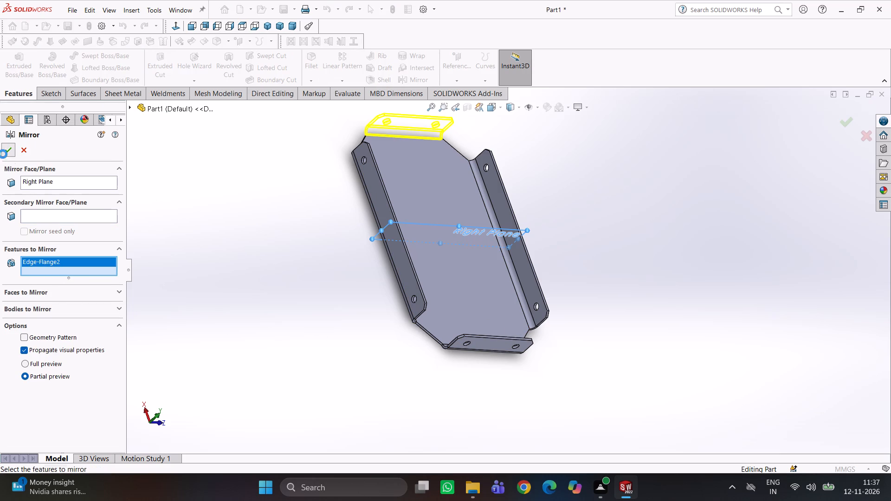
pyautogui.click(683, 252)
# Inspect the panel with flanges on all four sides from above, at an angle and end-on.
pyautogui.scroll(1, 591, 270)
pyautogui.moveTo(585, 272); pyautogui.dragTo(560, 247, button='middle')
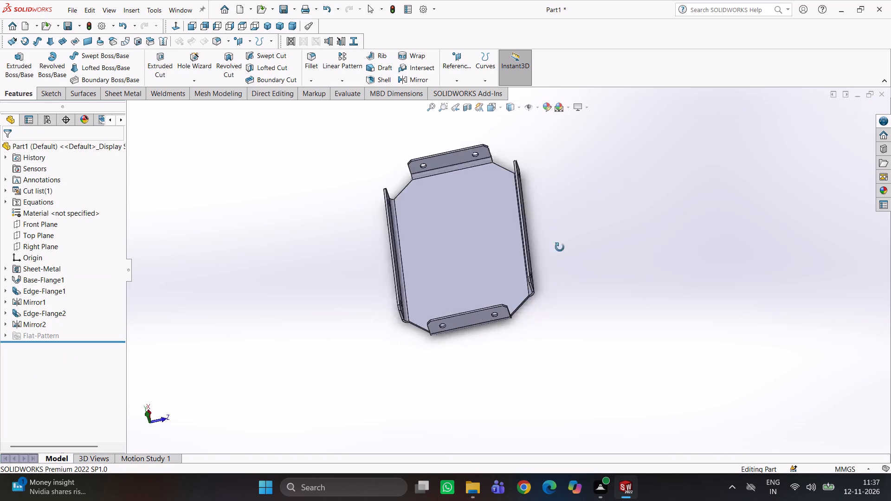
pyautogui.moveTo(560, 247); pyautogui.dragTo(574, 253, button='middle')
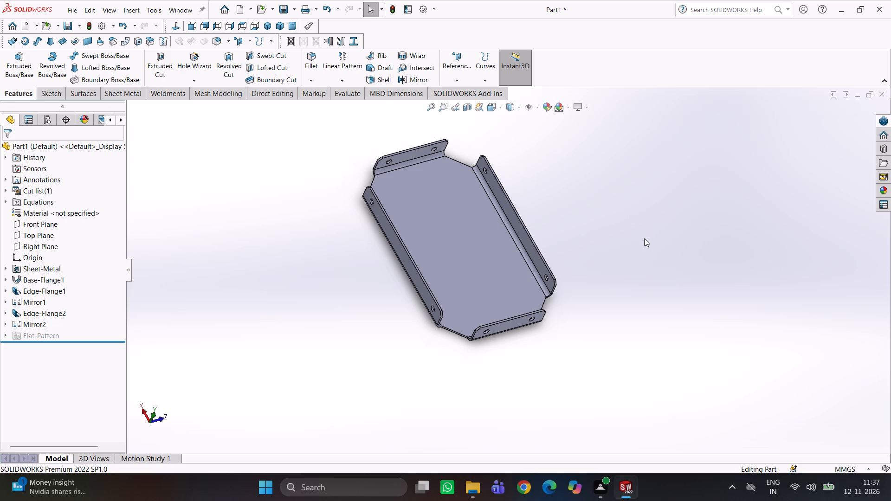
pyautogui.scroll(1, 644, 238)
pyautogui.moveTo(643, 244); pyautogui.dragTo(640, 223, button='middle')
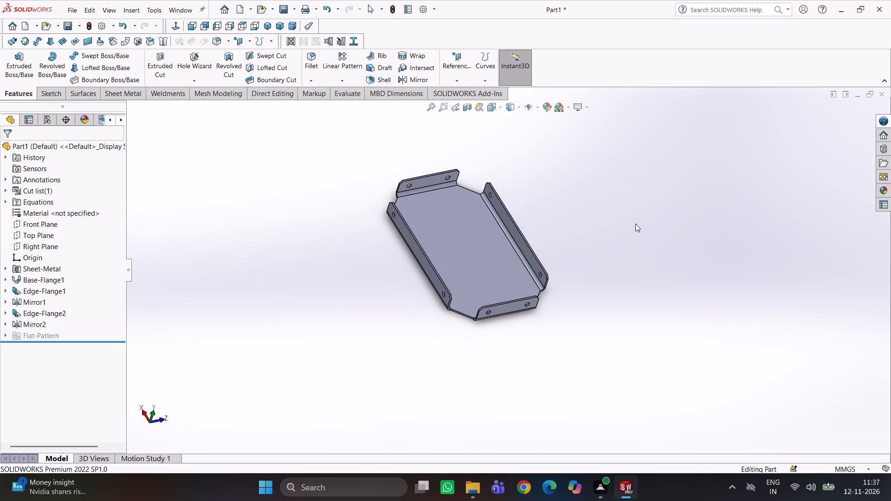
pyautogui.moveTo(634, 238); pyautogui.dragTo(616, 129, button='middle')
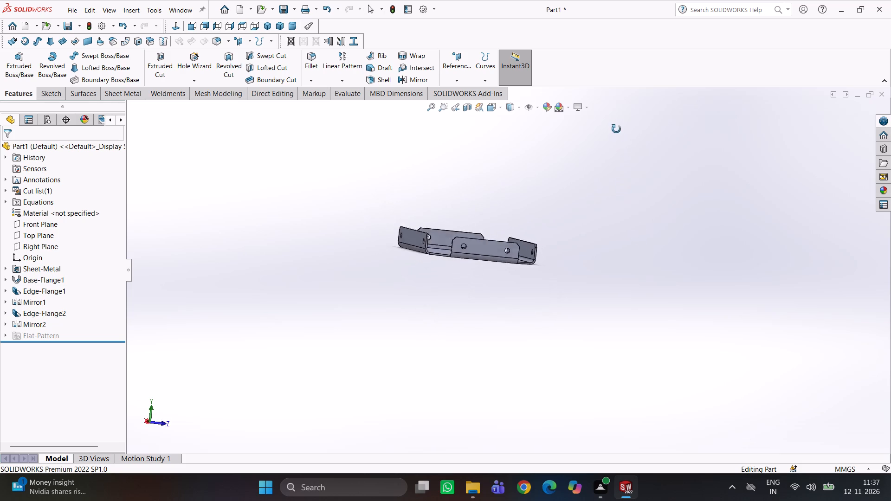
pyautogui.moveTo(616, 129); pyautogui.dragTo(605, 123, button='middle')
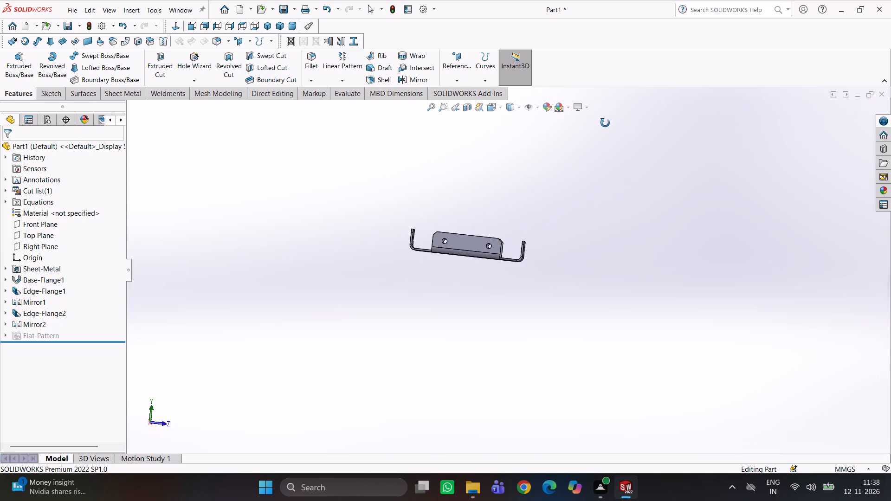
pyautogui.moveTo(605, 123); pyautogui.dragTo(607, 124, button='middle')
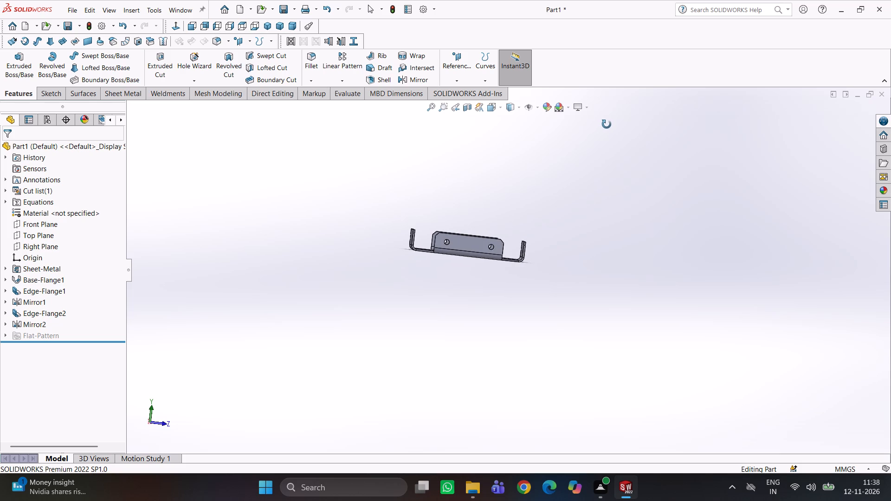
pyautogui.moveTo(607, 124); pyautogui.dragTo(607, 124, button='middle')
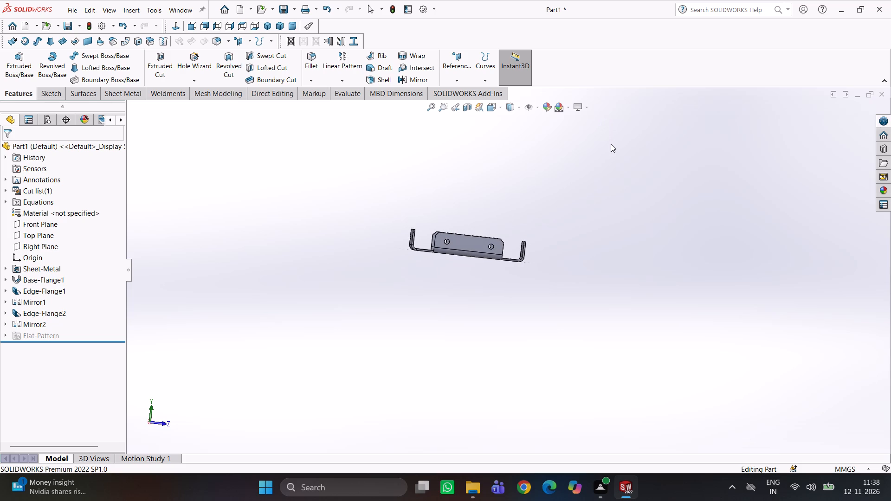
pyautogui.scroll(-2, 524, 220)
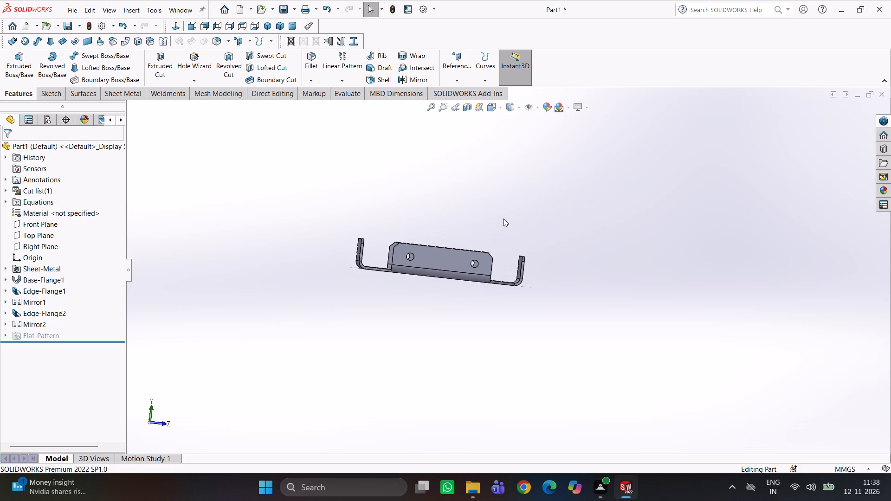
pyautogui.moveTo(500, 213); pyautogui.dragTo(497, 204, button='middle')
# In the front view, measure the distance between the end flange's vertical edge and the neighbouring side flange's vertical edge.
pyautogui.click(504, 110)
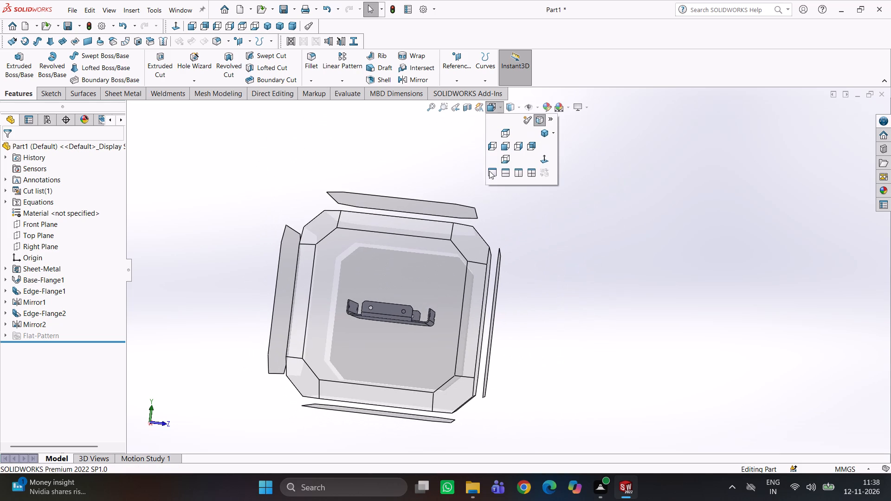
pyautogui.click(508, 148)
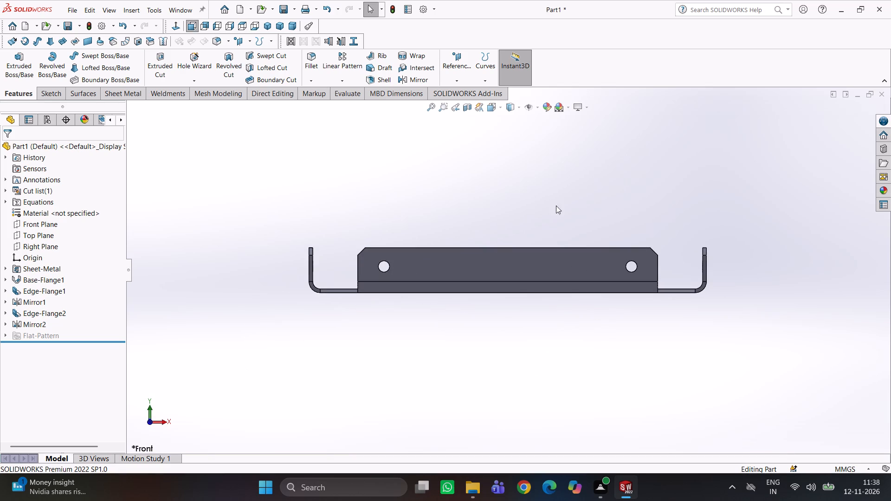
pyautogui.click(566, 188)
pyautogui.click(340, 95)
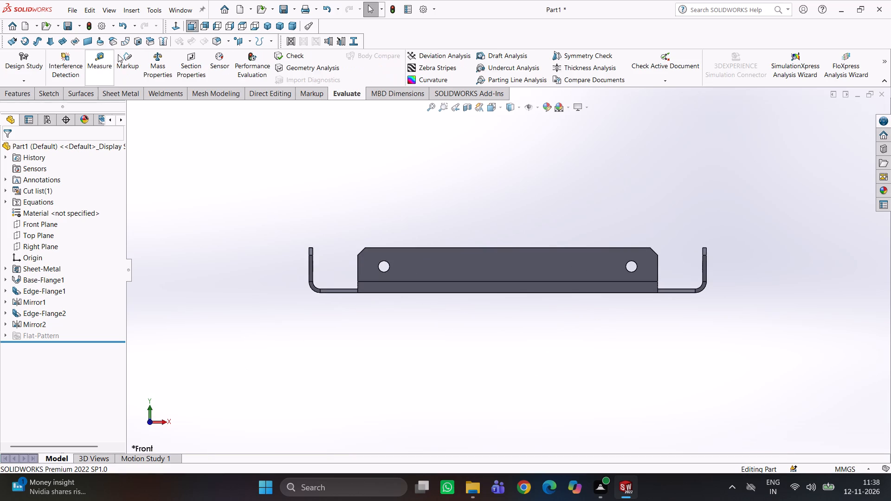
pyautogui.click(105, 60)
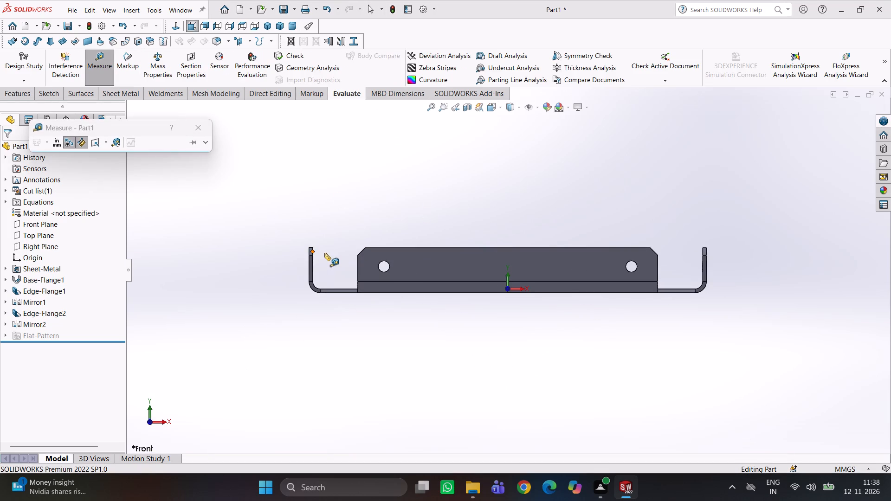
pyautogui.scroll(-3, 297, 246)
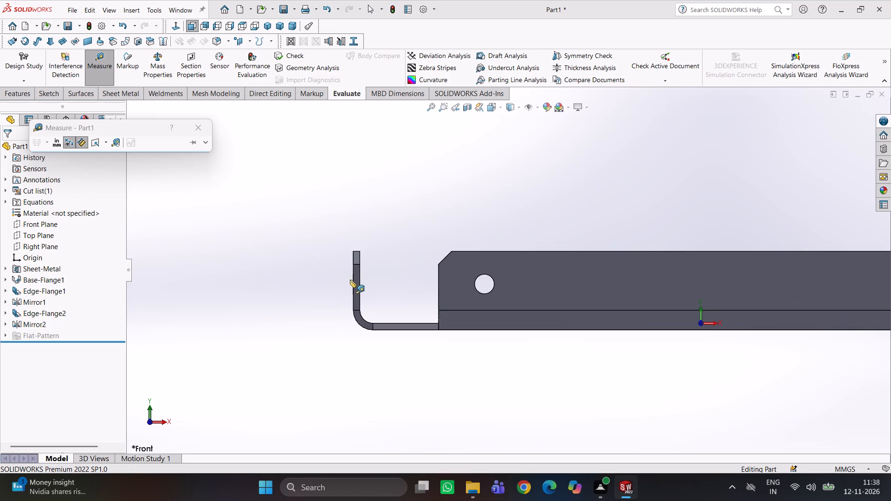
pyautogui.click(352, 277)
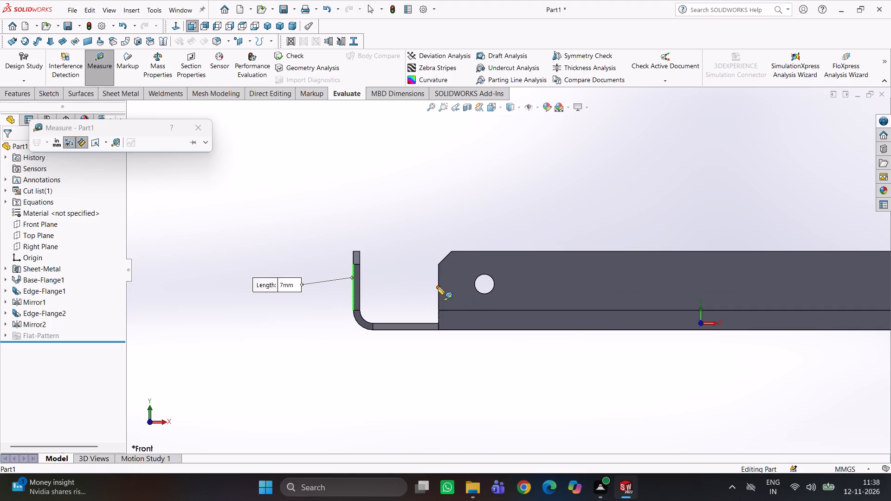
pyautogui.click(438, 276)
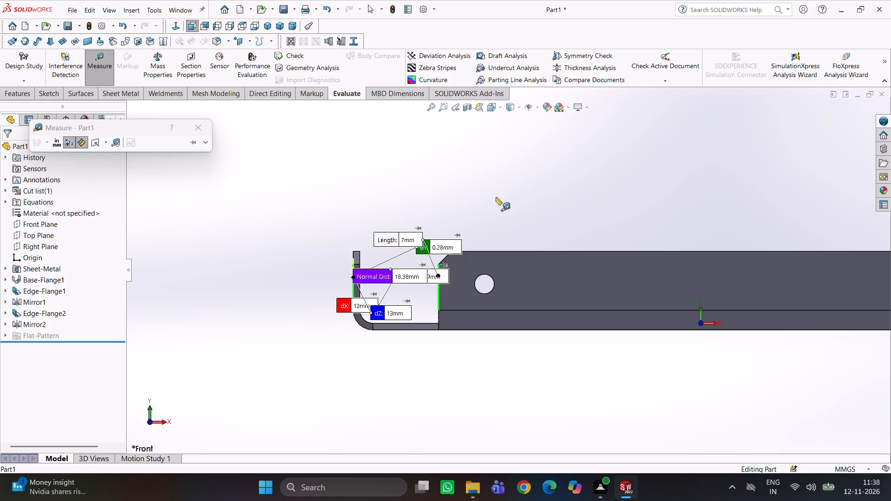
pyautogui.moveTo(502, 182); pyautogui.dragTo(492, 255, button='middle')
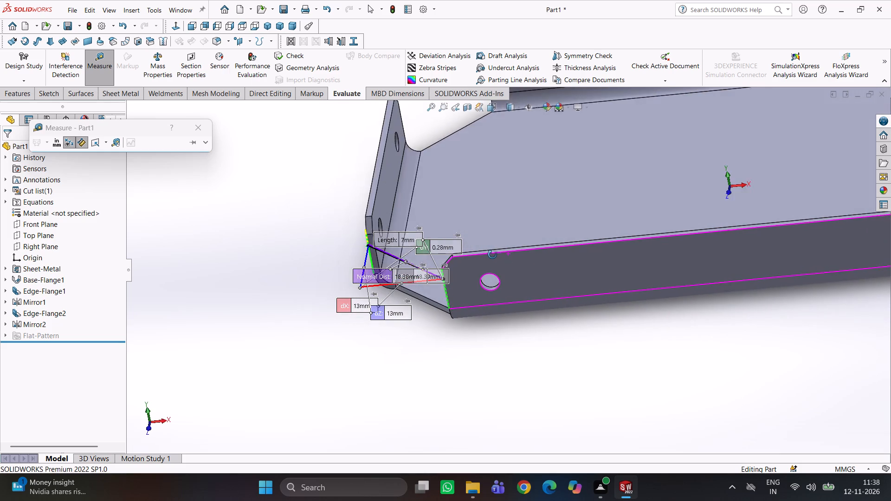
pyautogui.moveTo(492, 255); pyautogui.dragTo(493, 195, button='middle')
pyautogui.scroll(-5, 466, 344)
pyautogui.scroll(2, 468, 347)
pyautogui.click(462, 346)
pyautogui.scroll(3, 523, 335)
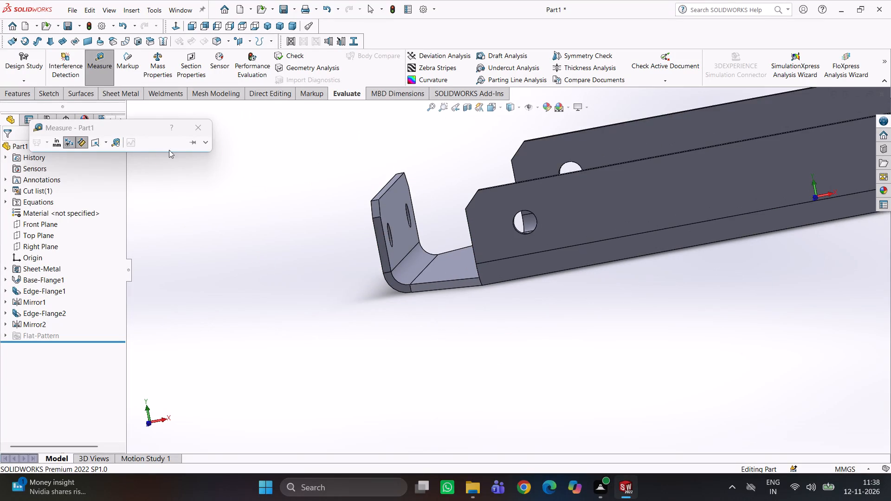
pyautogui.click(203, 126)
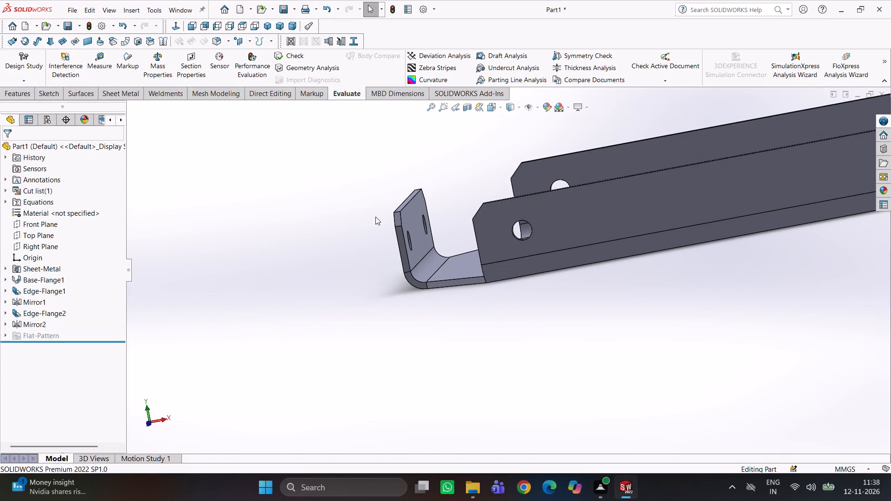
# Edit the first side edge flange to override its default bend radius with 1 mm.
pyautogui.click(32, 291)
pyautogui.click(41, 264)
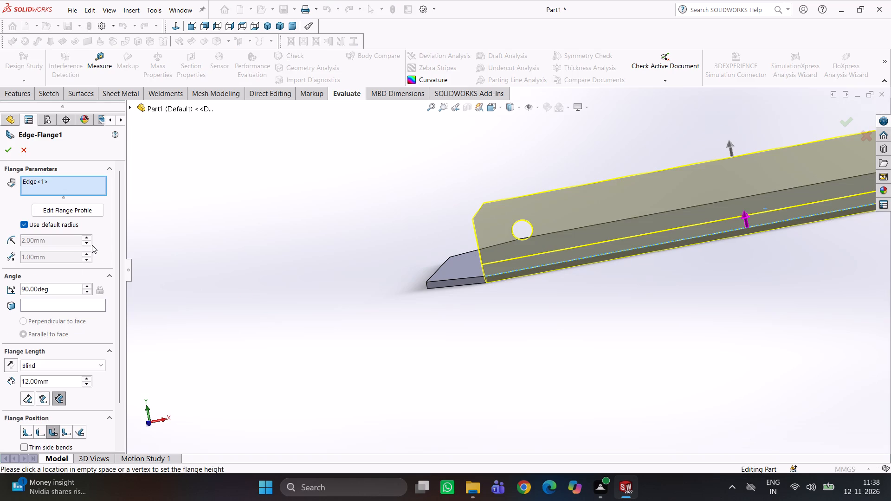
pyautogui.moveTo(123, 269); pyautogui.dragTo(119, 301)
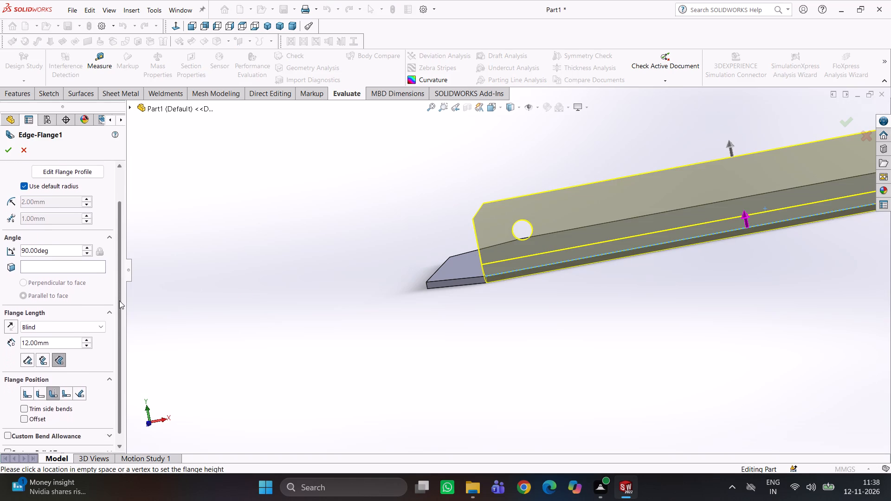
pyautogui.moveTo(119, 301); pyautogui.dragTo(128, 346)
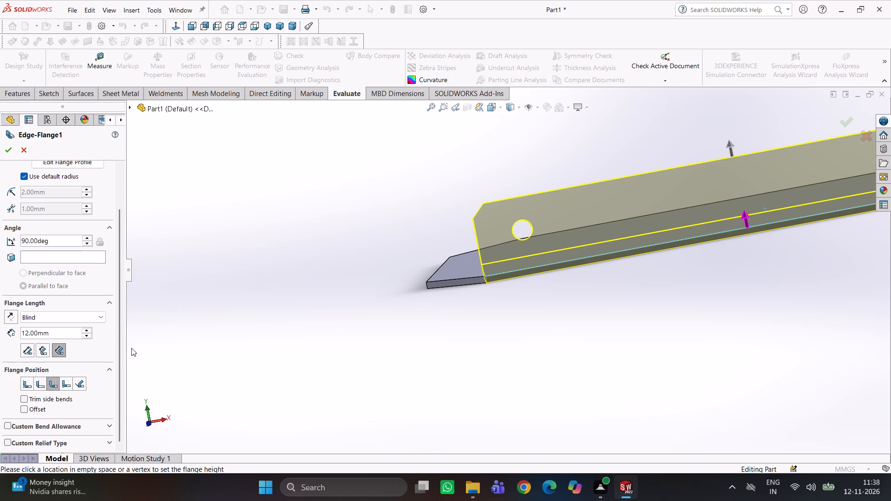
pyautogui.moveTo(121, 274); pyautogui.dragTo(122, 245)
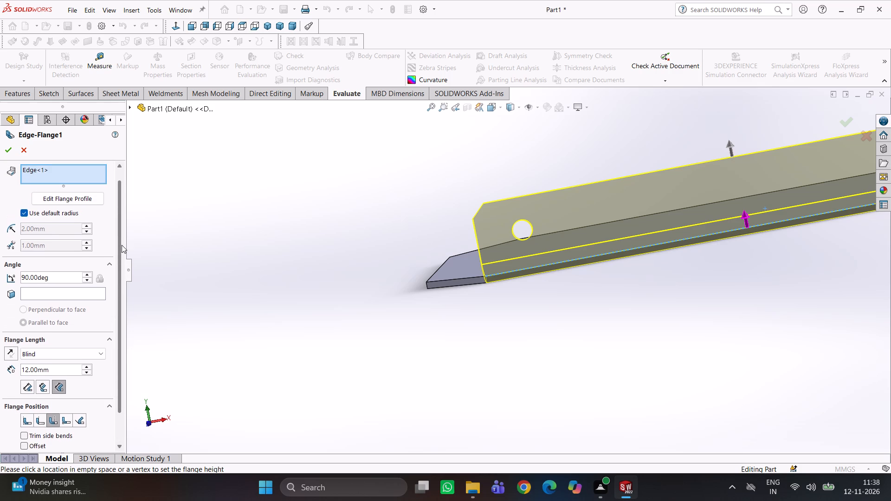
pyautogui.moveTo(122, 245); pyautogui.dragTo(122, 244)
pyautogui.click(44, 214)
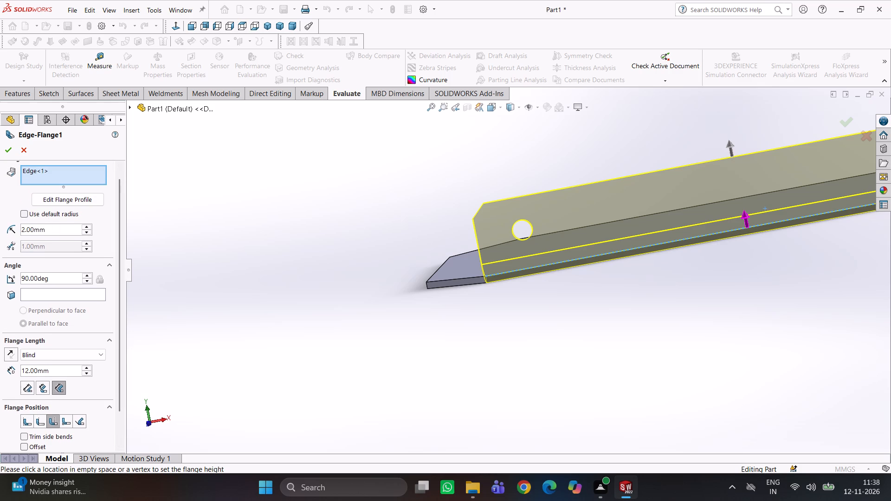
pyautogui.moveTo(50, 230); pyautogui.dragTo(0, 224)
pyautogui.press('1')
pyautogui.press('Return')
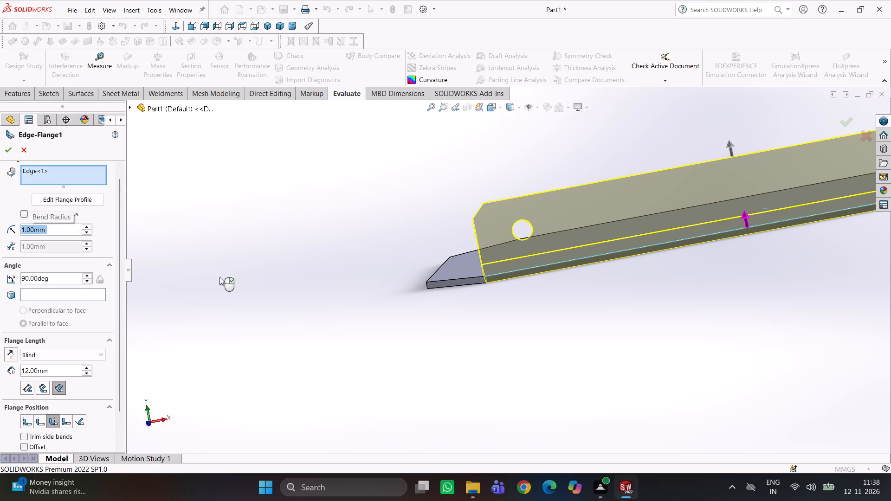
pyautogui.click(8, 150)
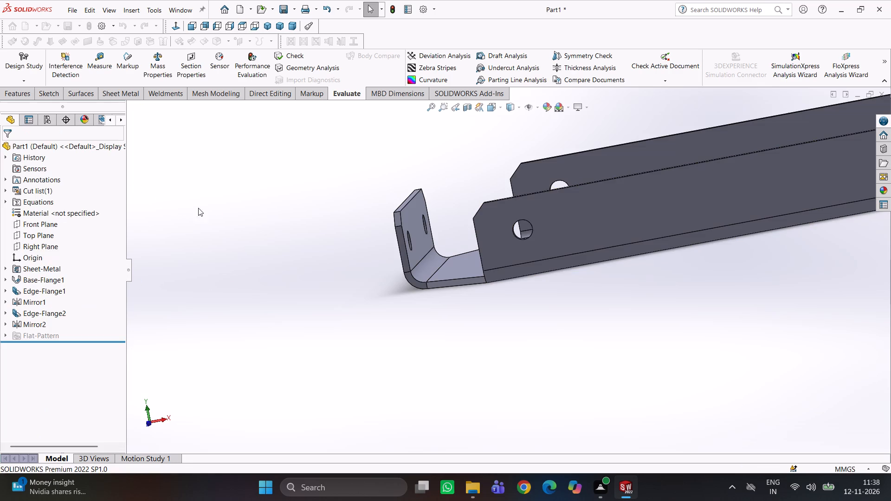
# Edit the first end edge flange to override its default bend radius with 1 mm.
pyautogui.moveTo(539, 359); pyautogui.dragTo(597, 357, button='middle')
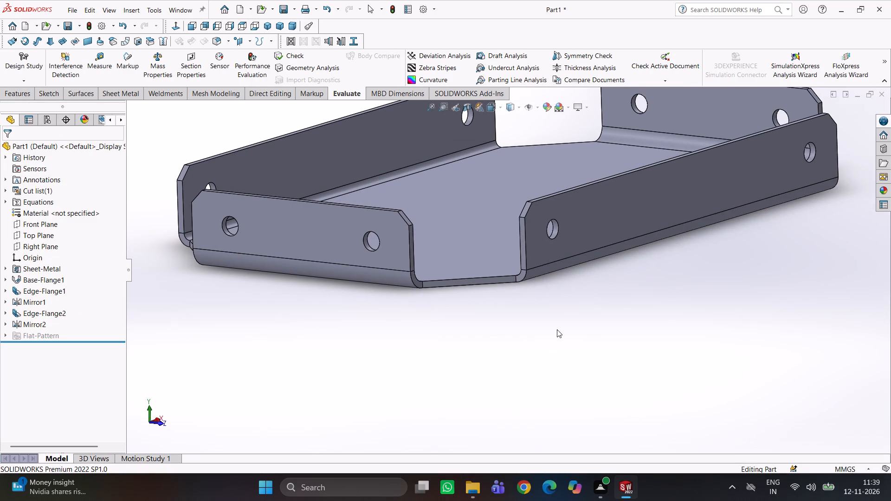
pyautogui.scroll(-1, 545, 327)
pyautogui.moveTo(537, 327); pyautogui.dragTo(501, 332, button='middle')
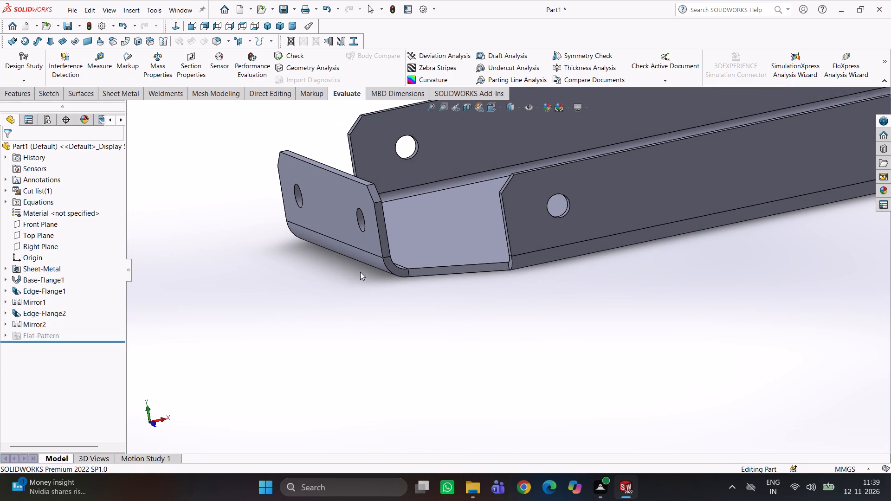
pyautogui.click(19, 311)
pyautogui.click(29, 282)
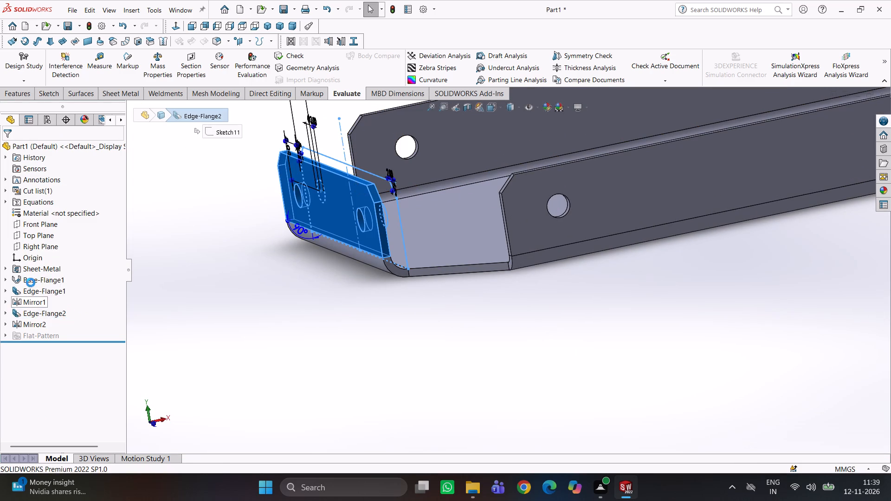
pyautogui.click(49, 224)
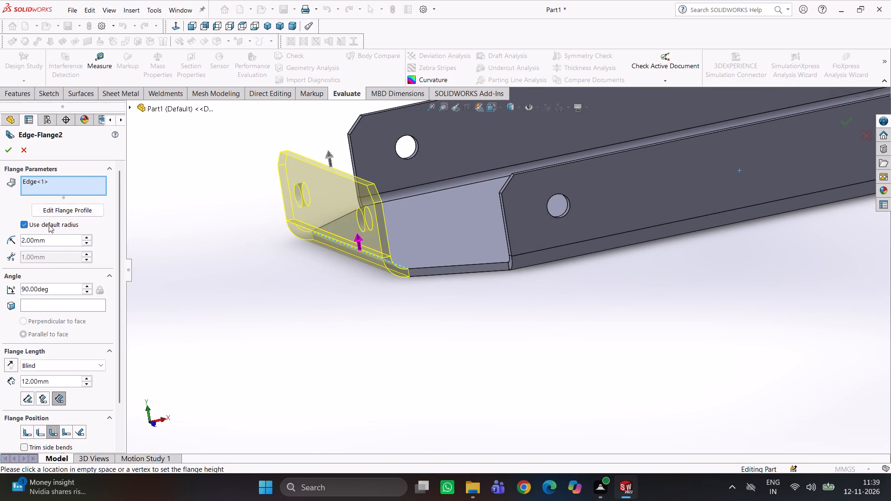
pyautogui.moveTo(59, 244); pyautogui.dragTo(6, 254)
pyautogui.press('1')
pyautogui.press('Return')
pyautogui.click(9, 155)
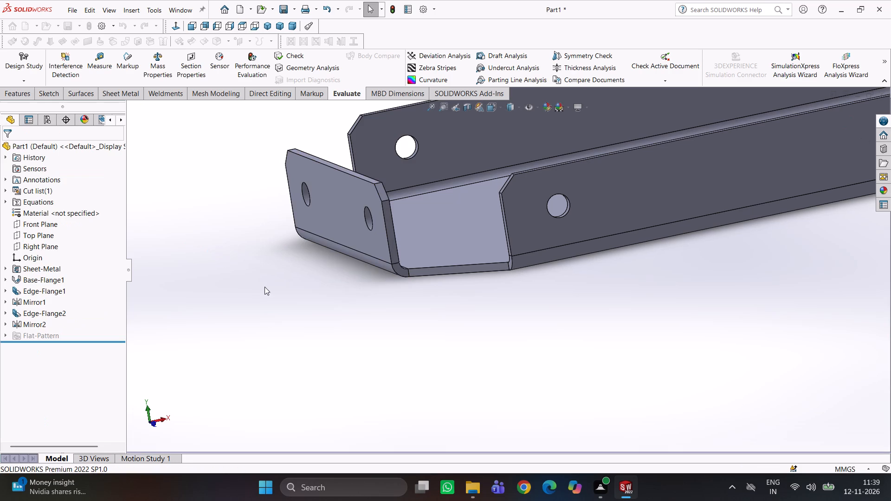
# Inspect the bends and corner gaps between the end and side flanges from several angles.
pyautogui.click(294, 312)
pyautogui.scroll(1, 441, 345)
pyautogui.moveTo(352, 342); pyautogui.dragTo(374, 322, button='middle')
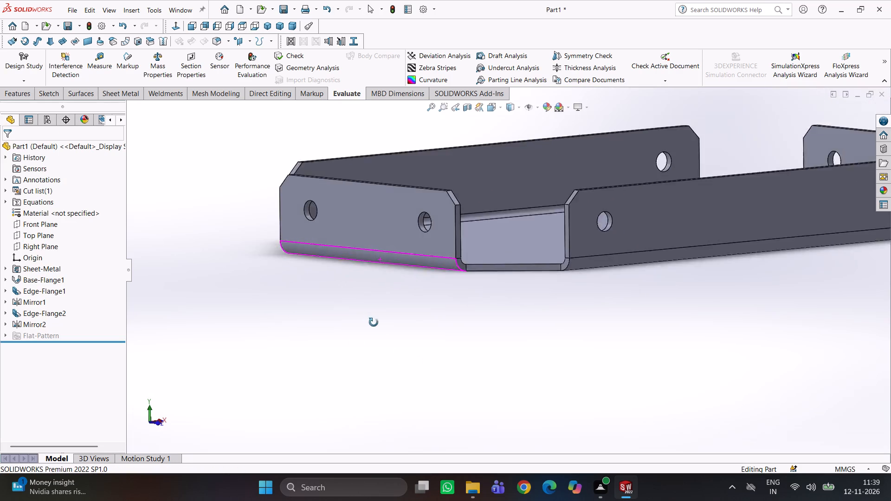
pyautogui.moveTo(374, 322); pyautogui.dragTo(333, 321, button='middle')
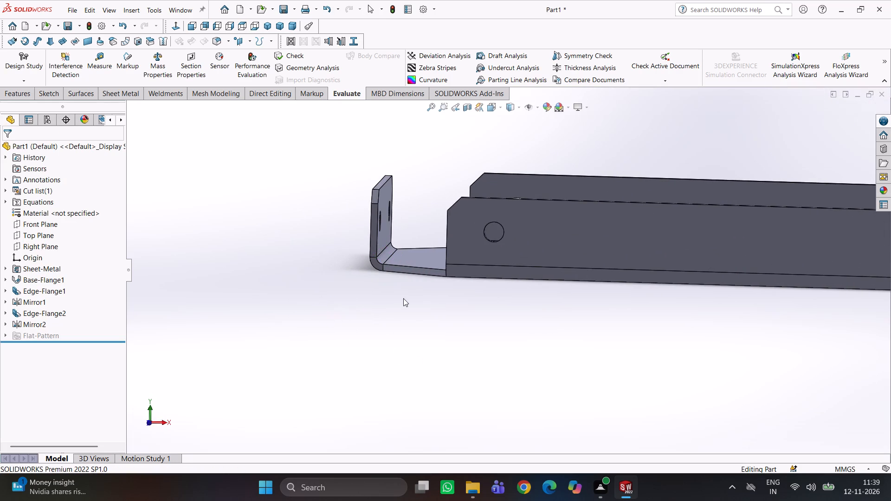
pyautogui.scroll(-2, 403, 298)
pyautogui.moveTo(477, 281); pyautogui.dragTo(521, 296, button='middle')
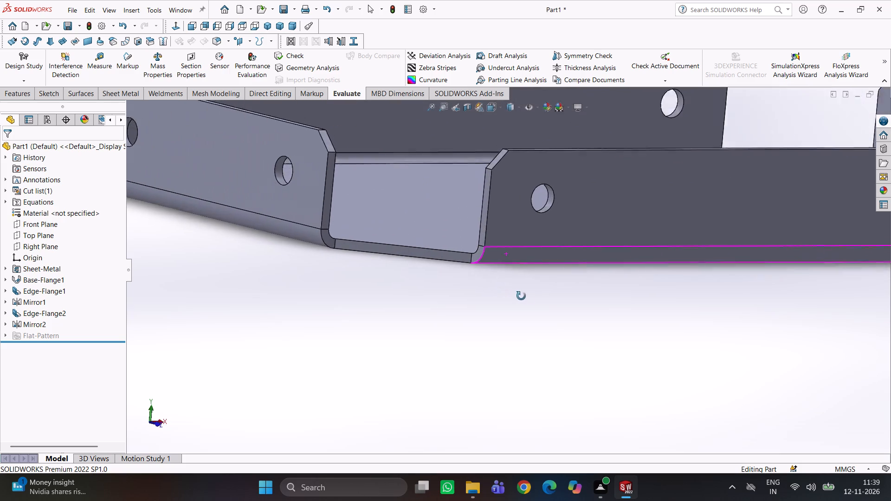
pyautogui.moveTo(521, 296); pyautogui.dragTo(553, 311, button='middle')
pyautogui.click(555, 319)
pyautogui.scroll(2, 553, 313)
pyautogui.moveTo(553, 313); pyautogui.dragTo(484, 316, button='middle')
pyautogui.scroll(3, 471, 309)
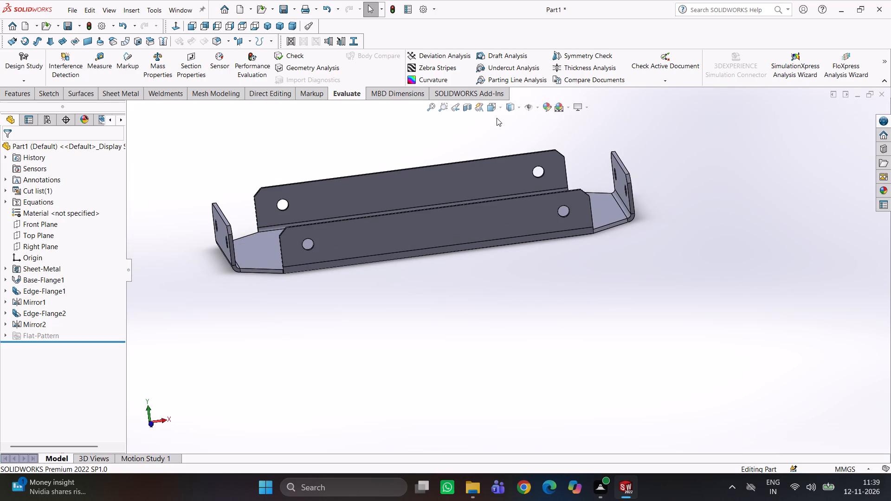
# In the front view, measure the distance between the end flange's outer vertical edge and the neighbouring side flange's vertical edge.
pyautogui.click(496, 108)
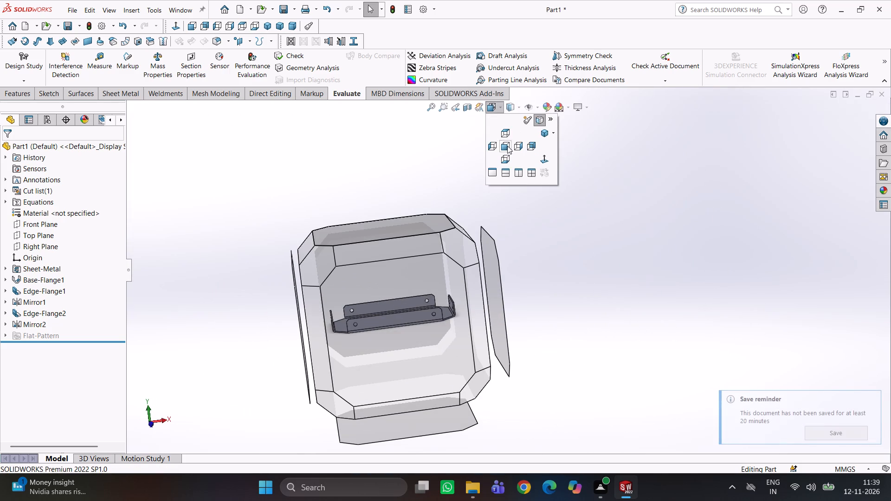
pyautogui.click(507, 146)
pyautogui.click(421, 190)
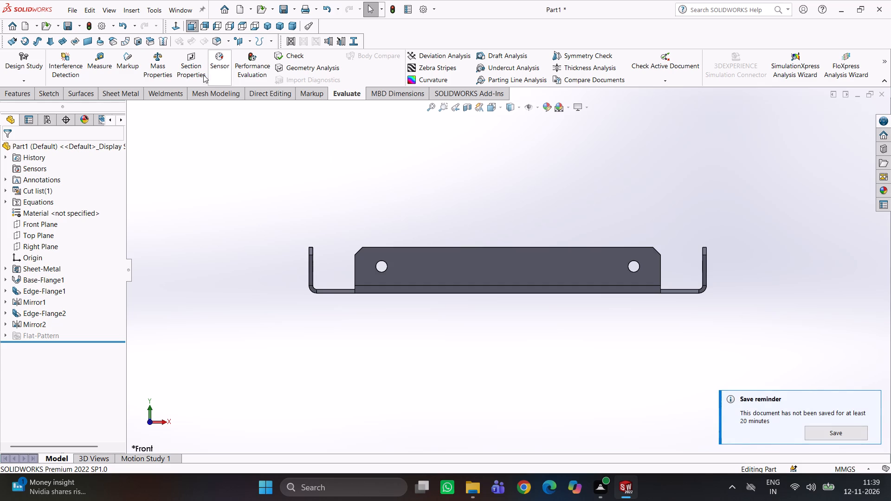
pyautogui.click(92, 62)
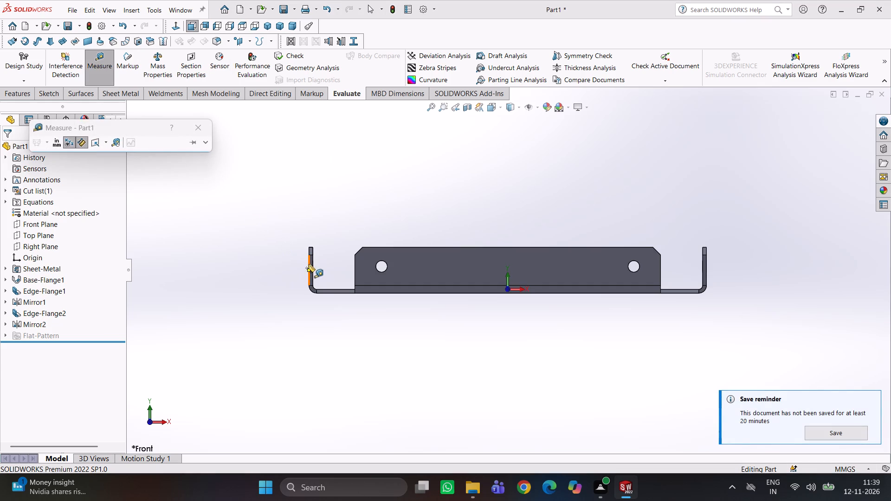
pyautogui.click(309, 264)
pyautogui.click(355, 267)
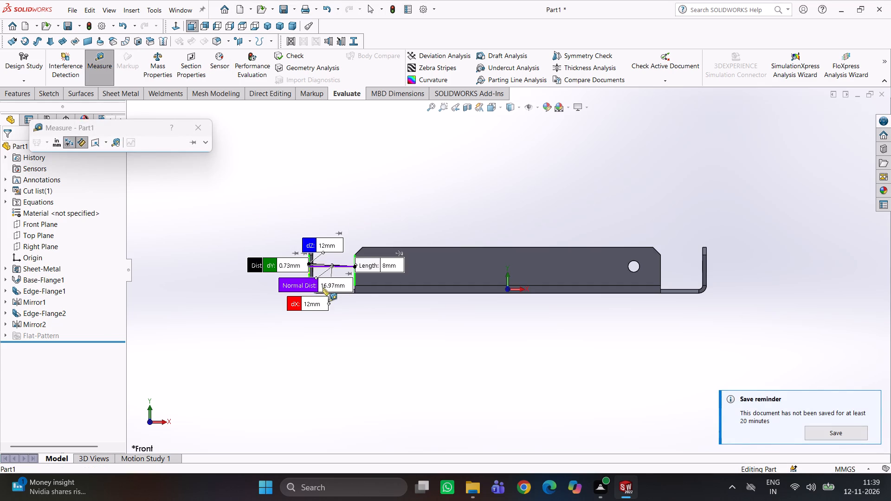
pyautogui.click(208, 220)
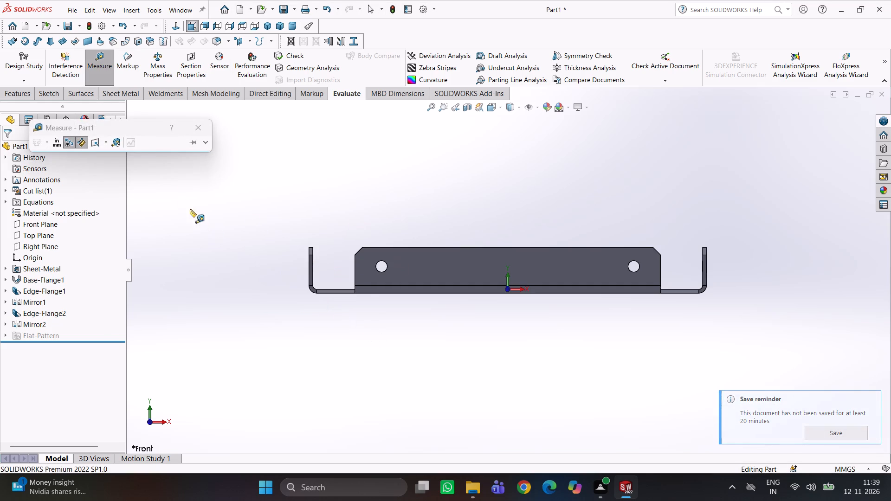
pyautogui.click(209, 129)
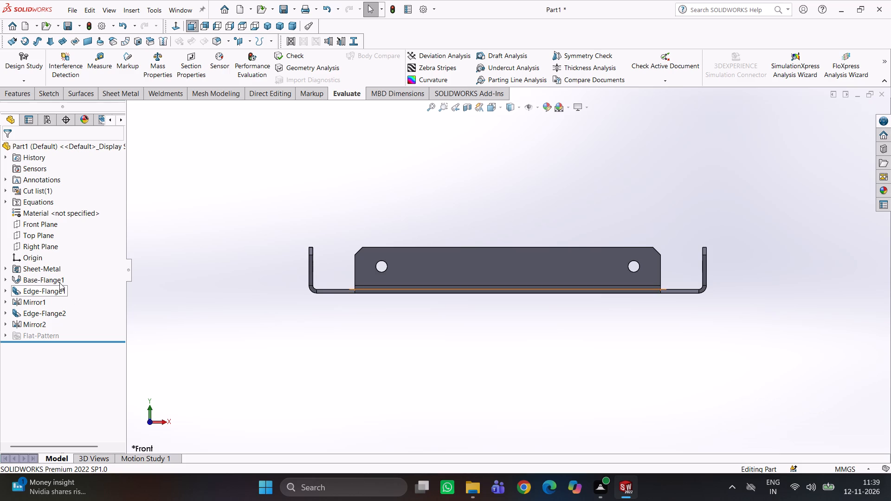
# Reopen the first side edge flange for editing and change its flange position to Material Outside.
pyautogui.click(37, 294)
pyautogui.click(48, 270)
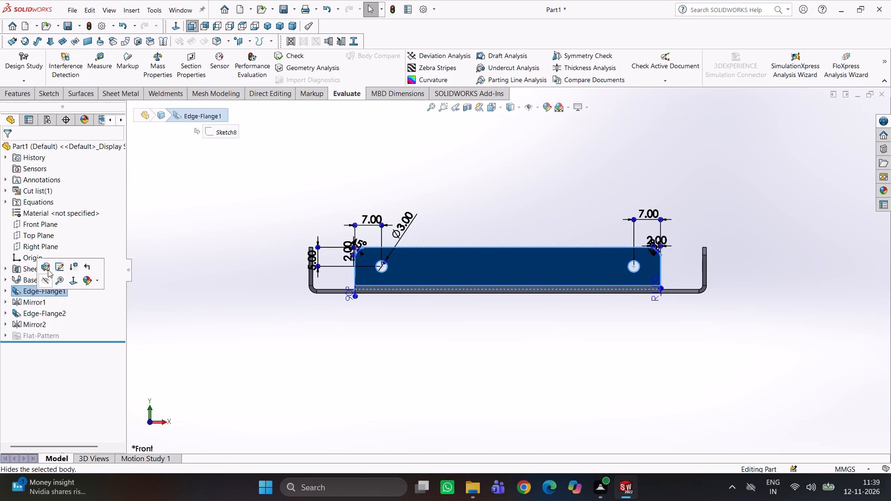
pyautogui.moveTo(230, 305); pyautogui.dragTo(245, 316, button='middle')
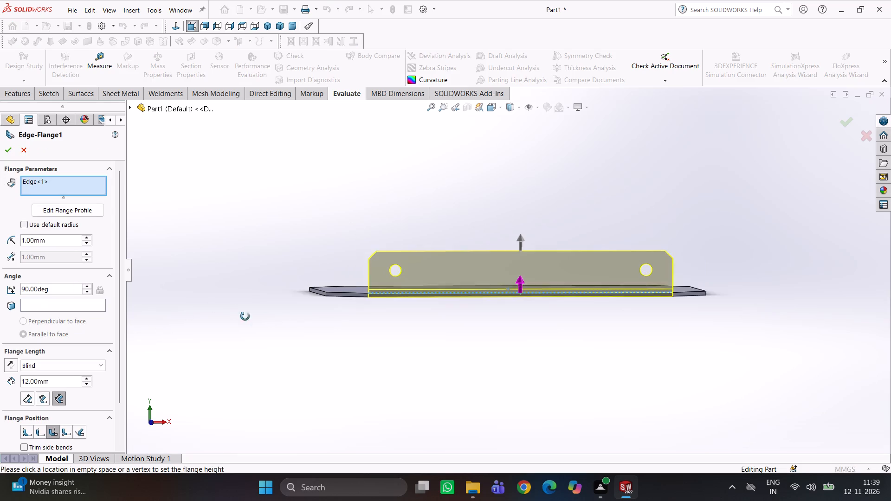
pyautogui.moveTo(245, 316); pyautogui.dragTo(262, 331, button='middle')
pyautogui.scroll(2, 255, 367)
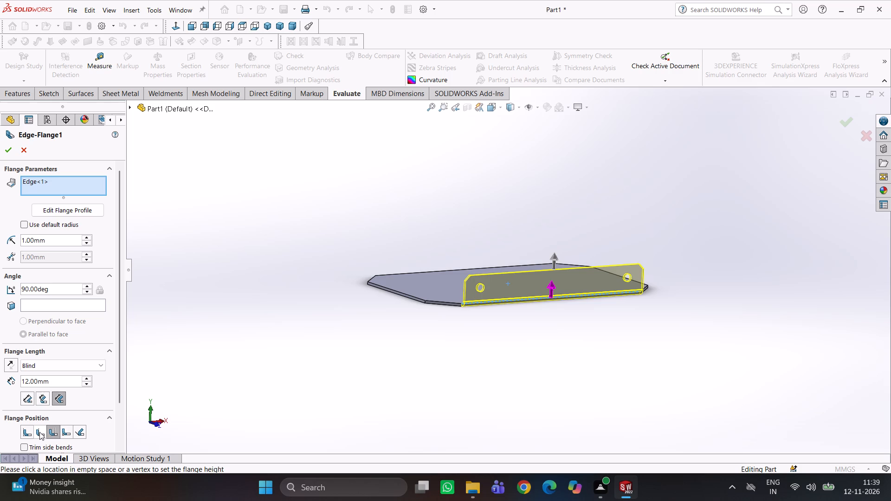
pyautogui.click(39, 432)
pyautogui.moveTo(460, 324); pyautogui.dragTo(482, 355, button='middle')
pyautogui.scroll(-11, 514, 322)
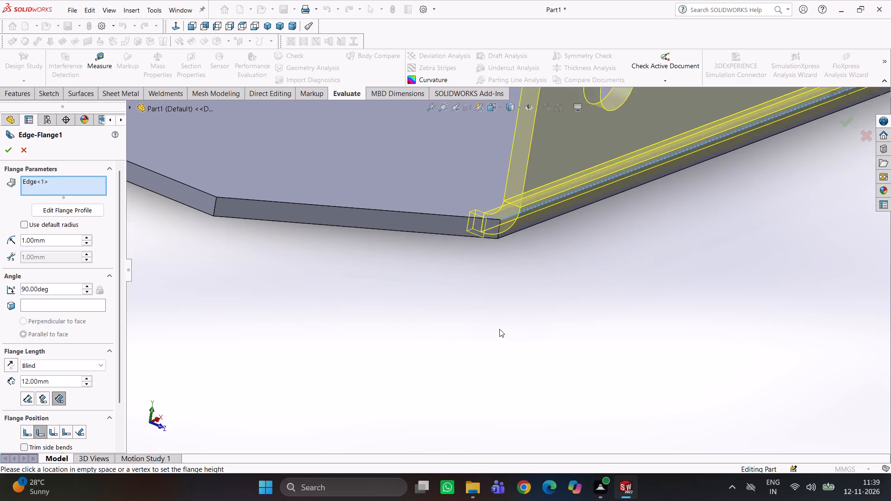
pyautogui.moveTo(500, 324); pyautogui.dragTo(453, 332, button='middle')
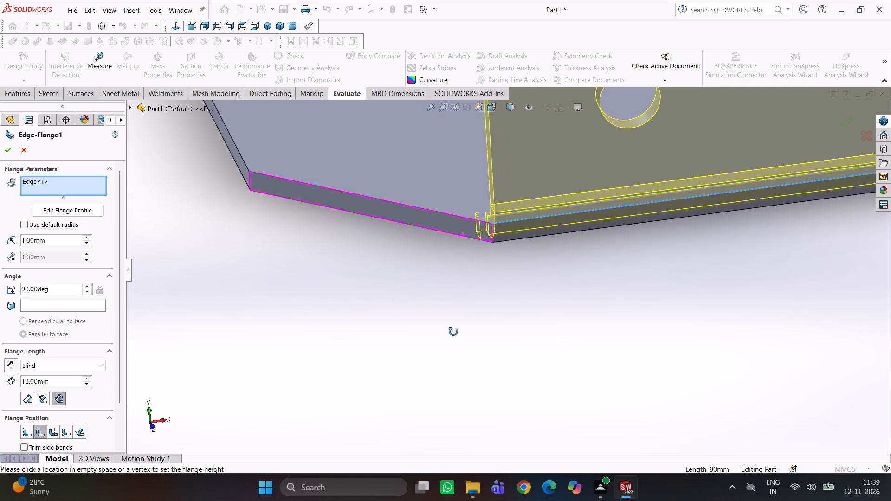
pyautogui.moveTo(453, 332); pyautogui.dragTo(451, 361, button='middle')
pyautogui.scroll(-1, 473, 245)
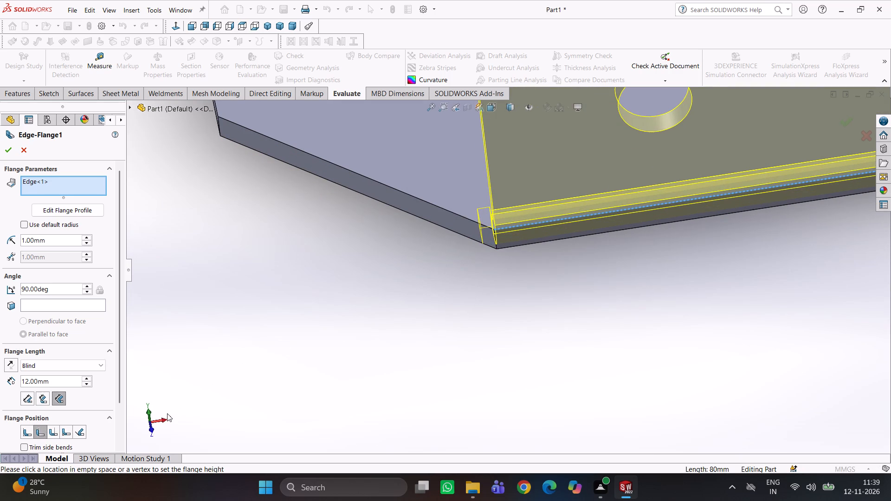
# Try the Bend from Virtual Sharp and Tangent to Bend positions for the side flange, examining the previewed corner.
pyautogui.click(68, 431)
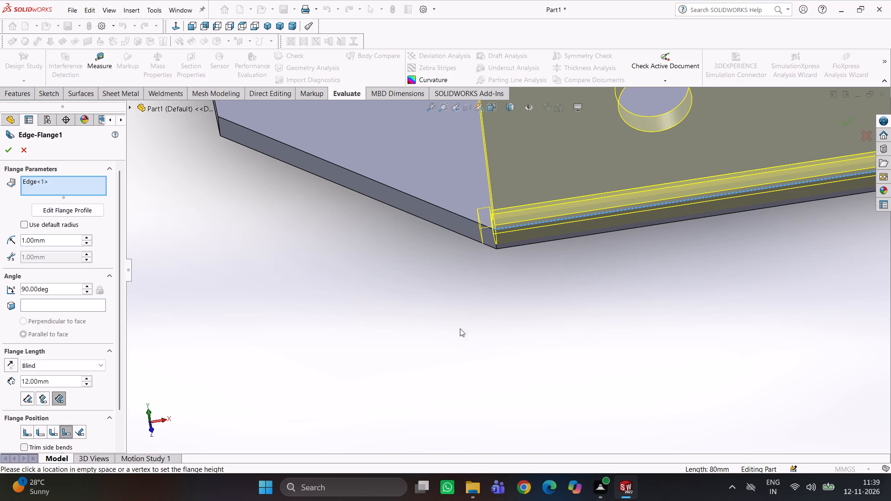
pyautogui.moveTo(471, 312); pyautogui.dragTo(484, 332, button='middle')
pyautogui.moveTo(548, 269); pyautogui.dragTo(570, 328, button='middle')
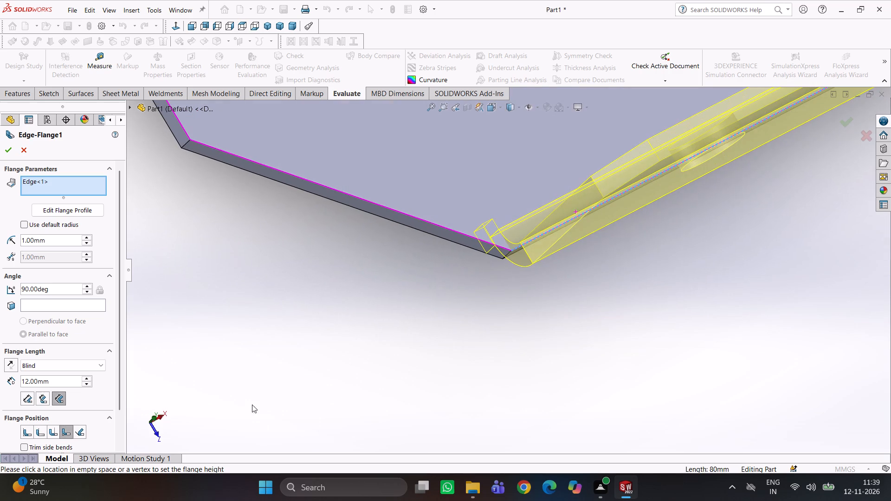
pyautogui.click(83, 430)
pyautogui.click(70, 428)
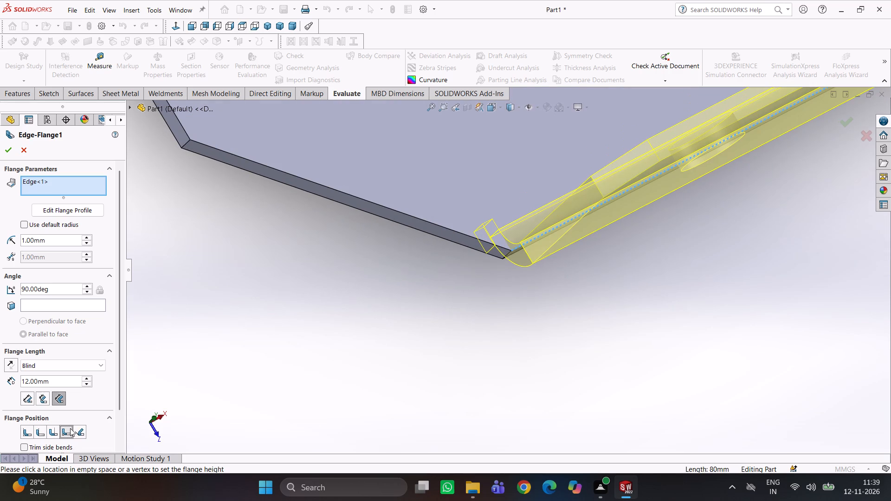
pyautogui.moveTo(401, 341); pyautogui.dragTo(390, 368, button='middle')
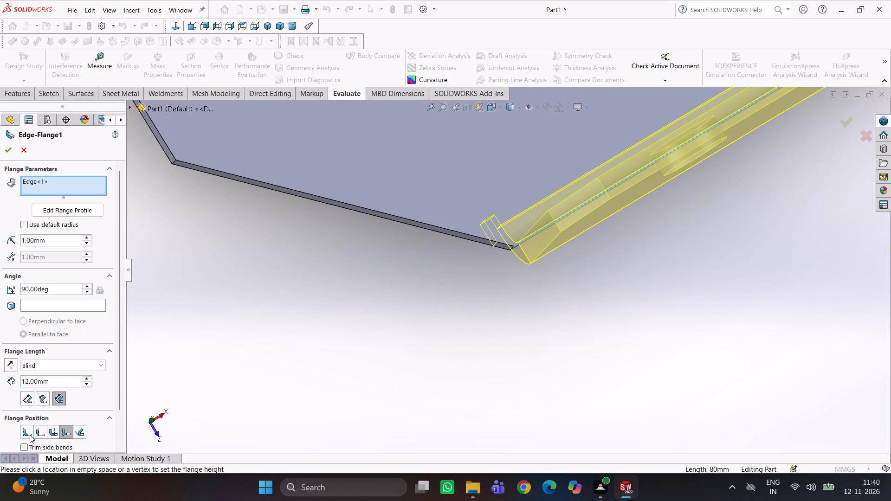
# Compare the Material Inside and Material Outside positions for the side flange and select Material Inside.
pyautogui.click(30, 435)
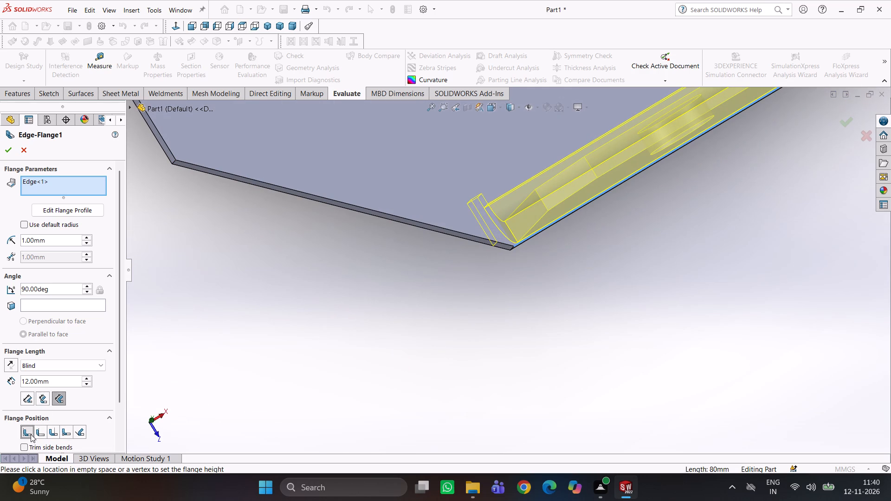
pyautogui.click(38, 430)
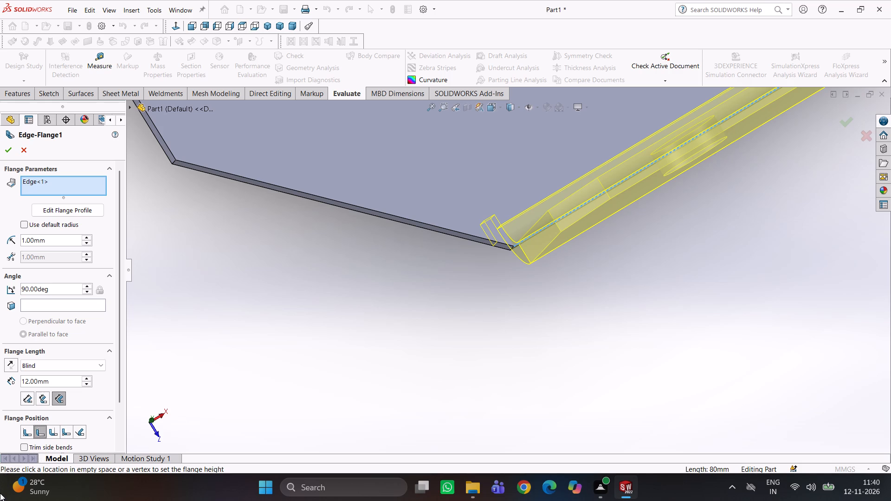
pyautogui.click(25, 429)
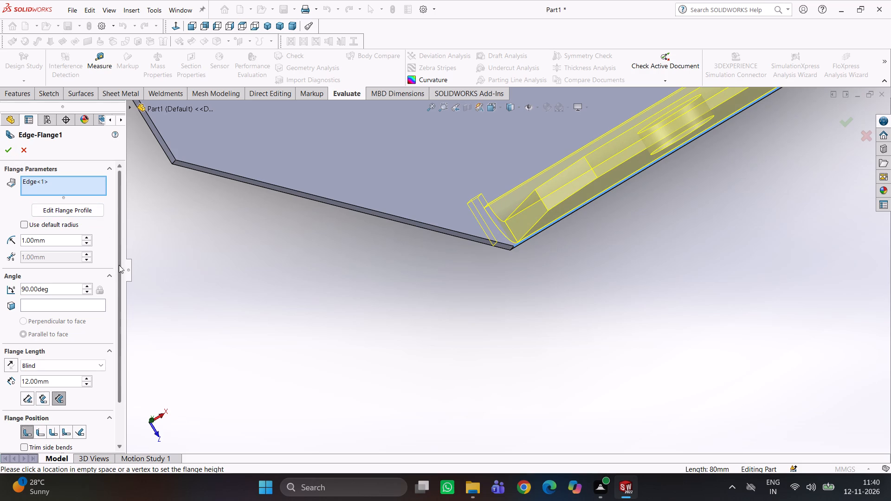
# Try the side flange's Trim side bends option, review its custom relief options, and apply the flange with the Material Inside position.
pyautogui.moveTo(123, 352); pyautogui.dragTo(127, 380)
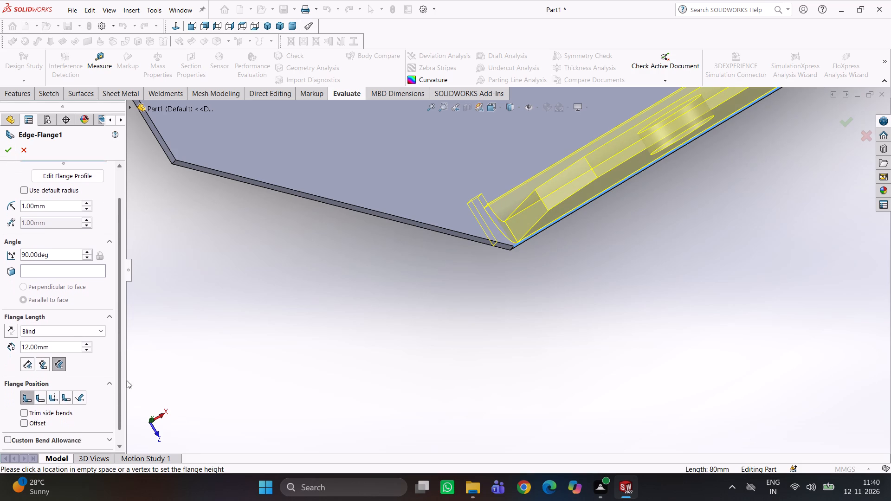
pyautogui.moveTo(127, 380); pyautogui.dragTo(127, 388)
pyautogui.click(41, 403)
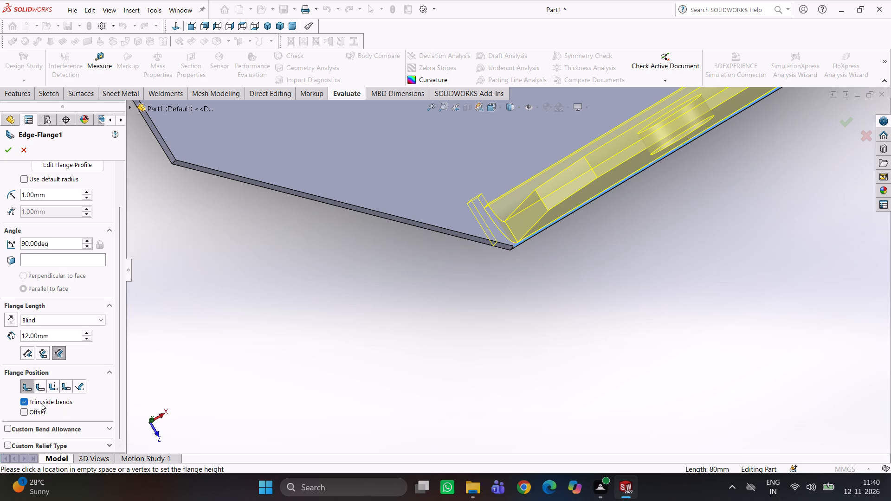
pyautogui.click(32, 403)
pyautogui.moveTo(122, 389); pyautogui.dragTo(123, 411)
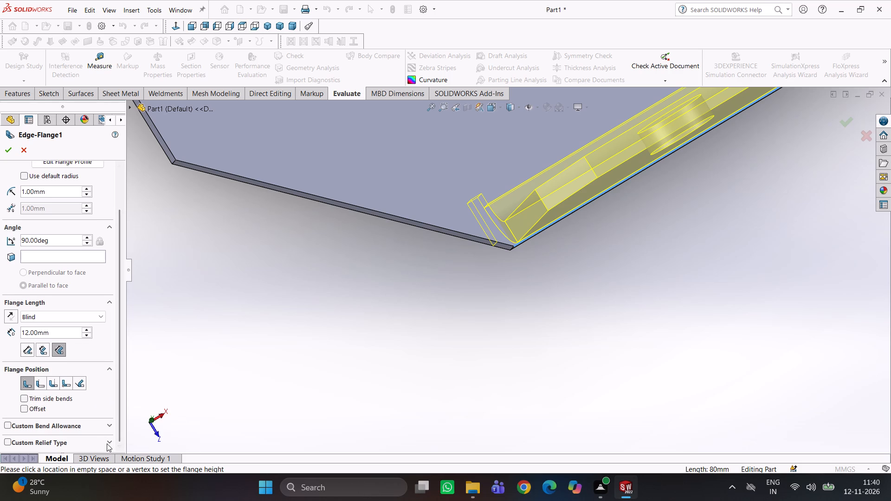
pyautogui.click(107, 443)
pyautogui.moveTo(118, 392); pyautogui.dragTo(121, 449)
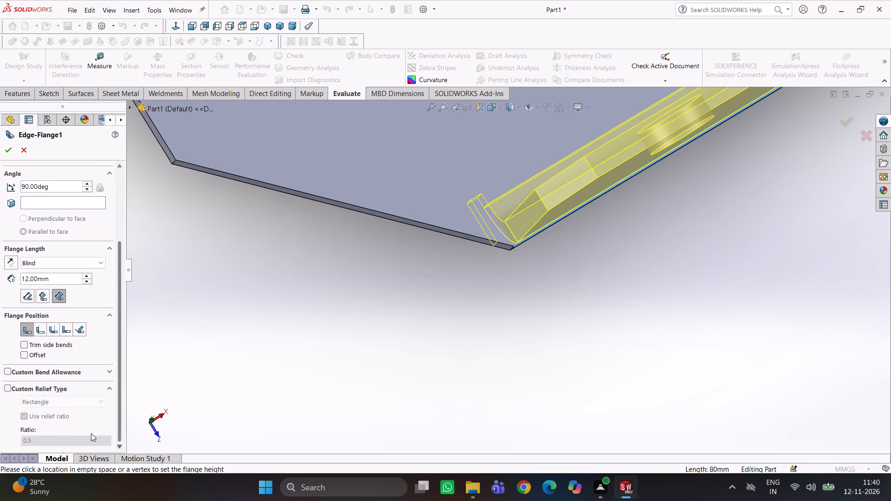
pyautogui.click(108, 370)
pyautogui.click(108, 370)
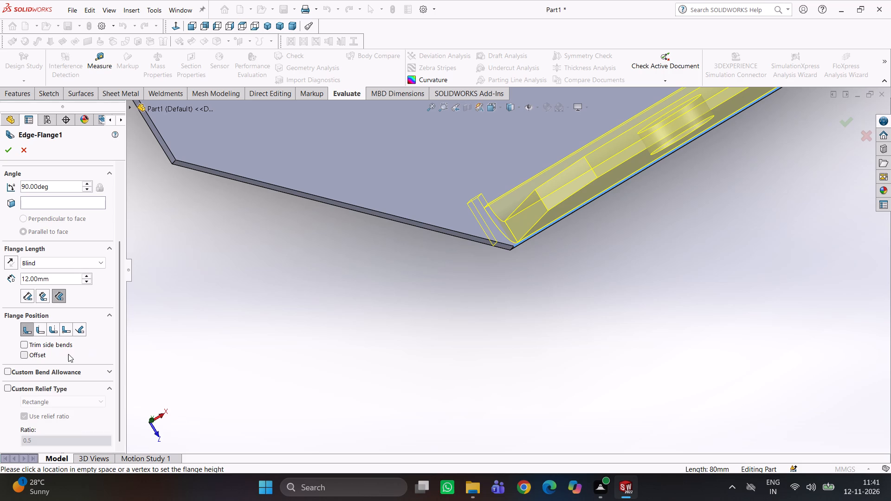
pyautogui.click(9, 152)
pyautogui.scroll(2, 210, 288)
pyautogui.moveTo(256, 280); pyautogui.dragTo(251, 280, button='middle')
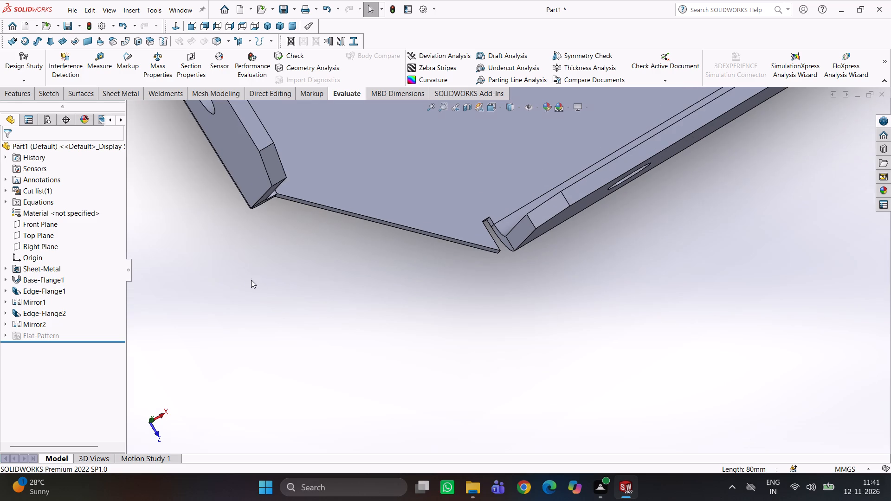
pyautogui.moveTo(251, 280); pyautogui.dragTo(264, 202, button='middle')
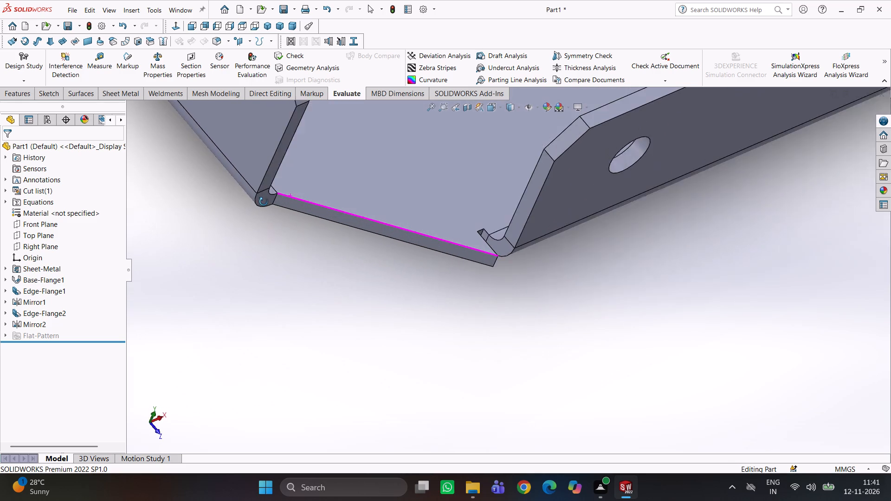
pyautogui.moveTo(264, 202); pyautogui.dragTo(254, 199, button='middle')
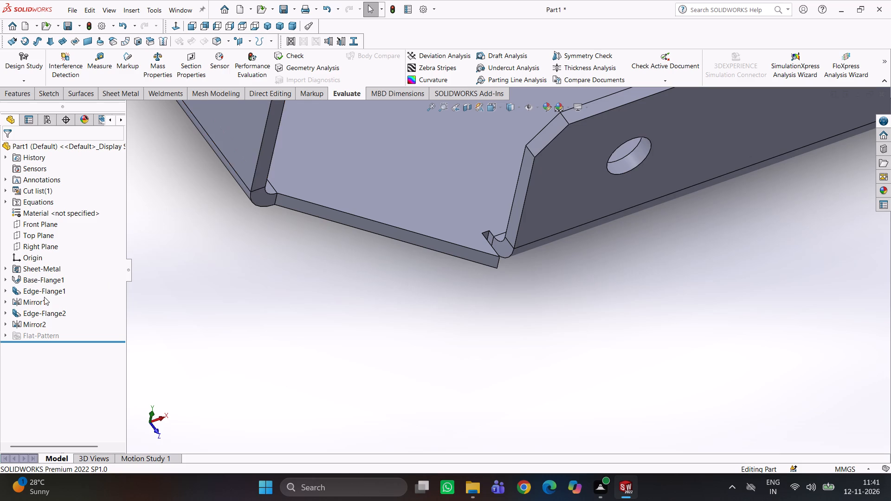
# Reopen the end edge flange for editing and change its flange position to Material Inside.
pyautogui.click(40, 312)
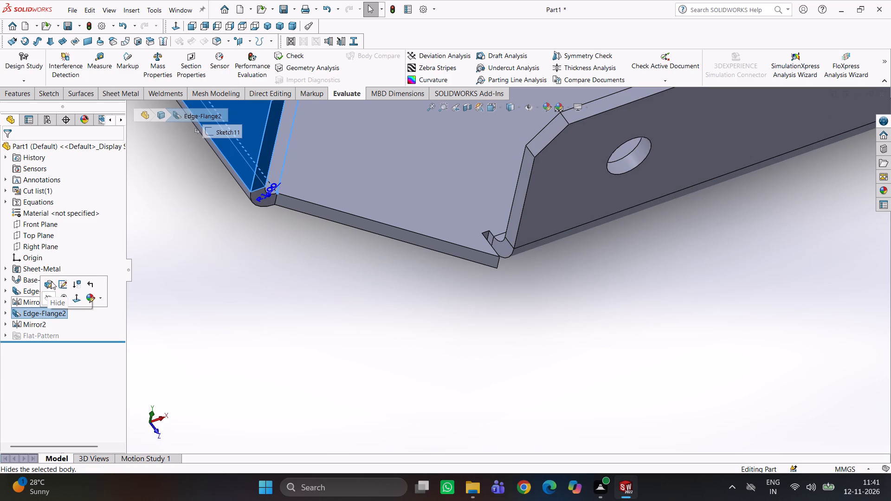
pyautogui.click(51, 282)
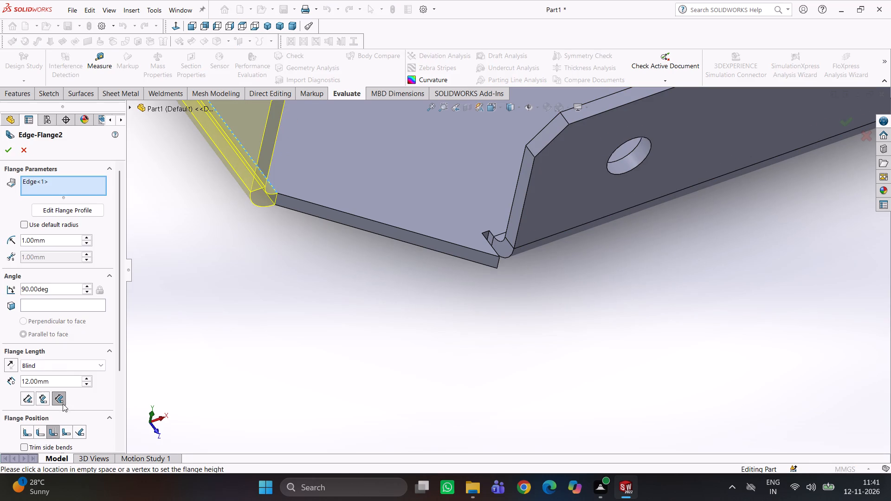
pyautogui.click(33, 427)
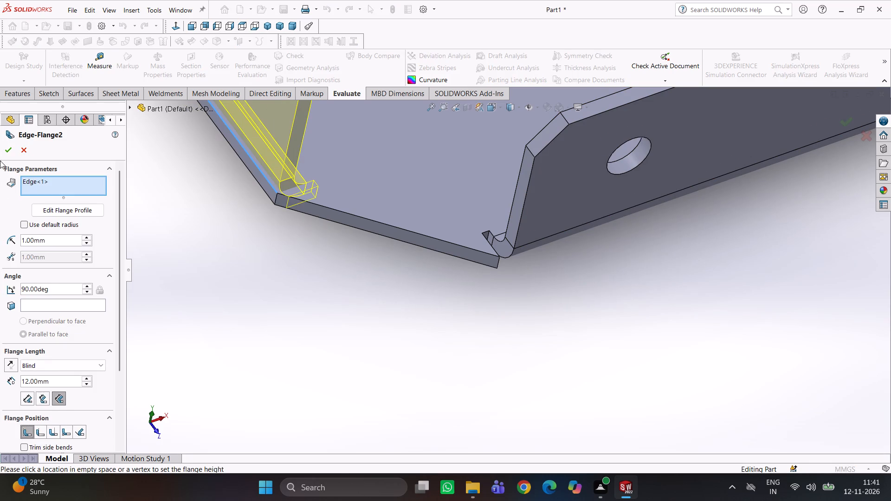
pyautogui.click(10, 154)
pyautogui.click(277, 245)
# Examine the corner between the end flange and side flange, including the bends and relief cuts, from several angles.
pyautogui.scroll(2, 289, 275)
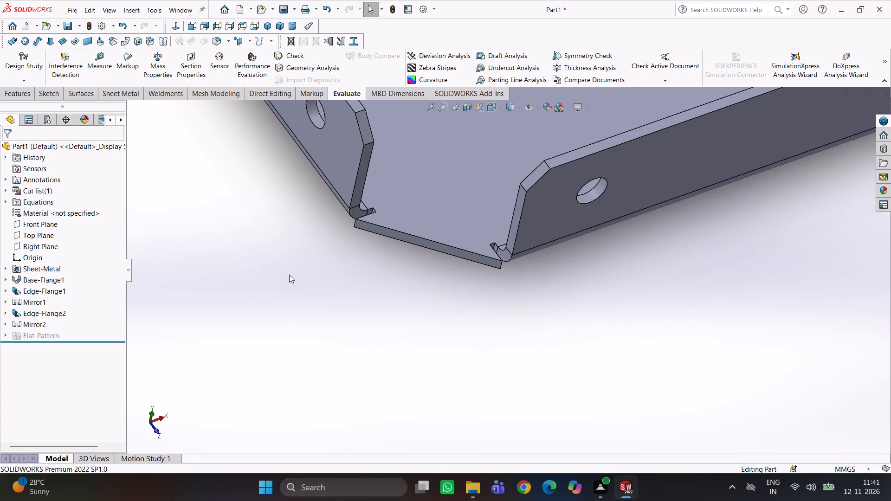
pyautogui.moveTo(322, 275); pyautogui.dragTo(295, 245, button='middle')
pyautogui.scroll(3, 326, 250)
pyautogui.moveTo(457, 250); pyautogui.dragTo(455, 192, button='middle')
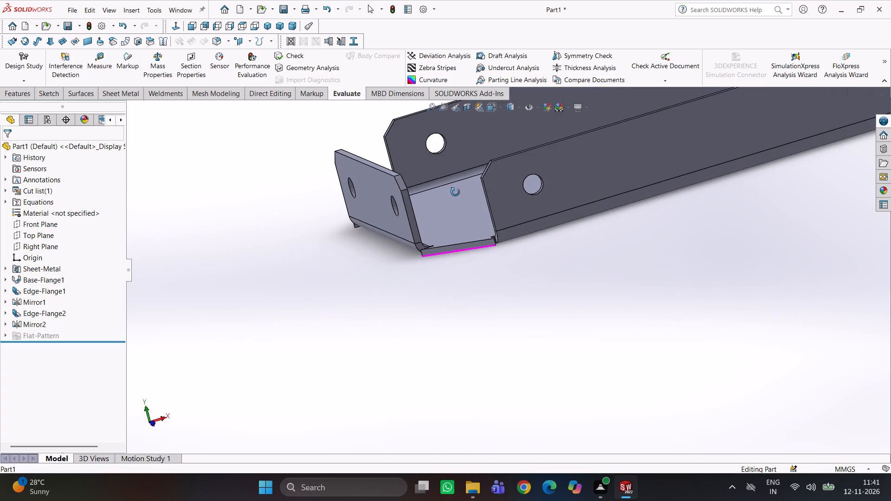
pyautogui.moveTo(455, 192); pyautogui.dragTo(450, 181, button='middle')
pyautogui.scroll(-2, 561, 230)
pyautogui.moveTo(557, 234); pyautogui.dragTo(550, 235, button='middle')
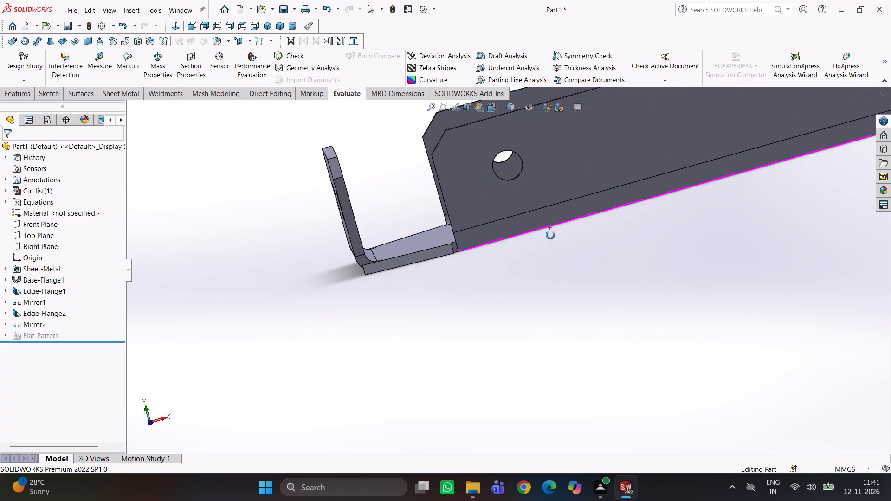
pyautogui.moveTo(550, 235); pyautogui.dragTo(551, 231, button='middle')
pyautogui.scroll(-2, 547, 234)
pyautogui.moveTo(546, 237); pyautogui.dragTo(544, 229, button='middle')
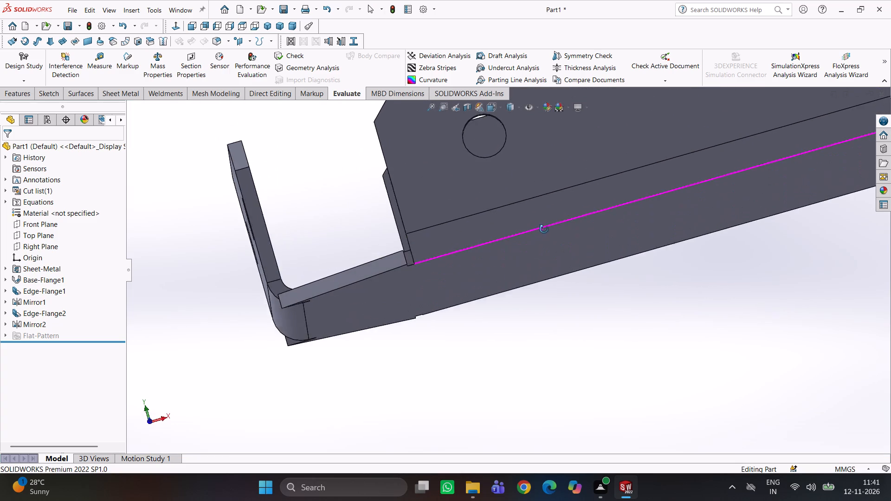
pyautogui.moveTo(544, 229); pyautogui.dragTo(587, 223, button='middle')
pyautogui.scroll(4, 587, 226)
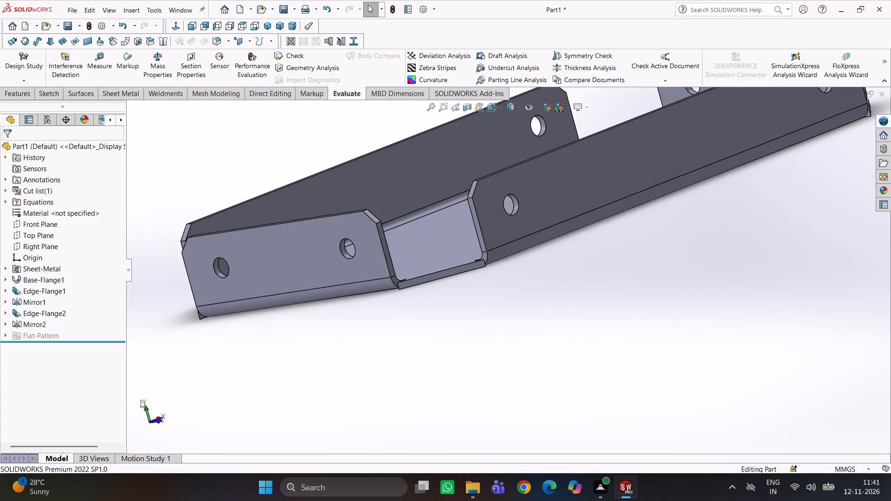
# Reopen the end edge flange for editing and set its flange position to Bend from Virtual Sharp.
pyautogui.click(47, 311)
pyautogui.click(59, 281)
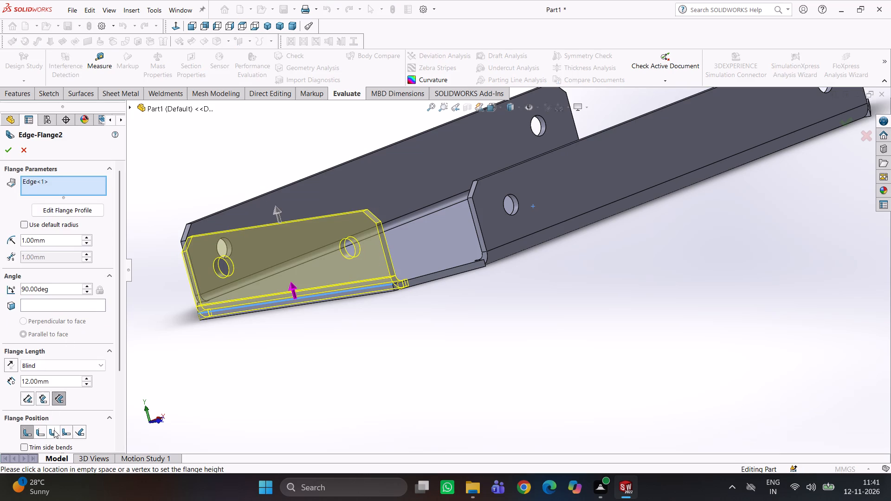
pyautogui.click(66, 431)
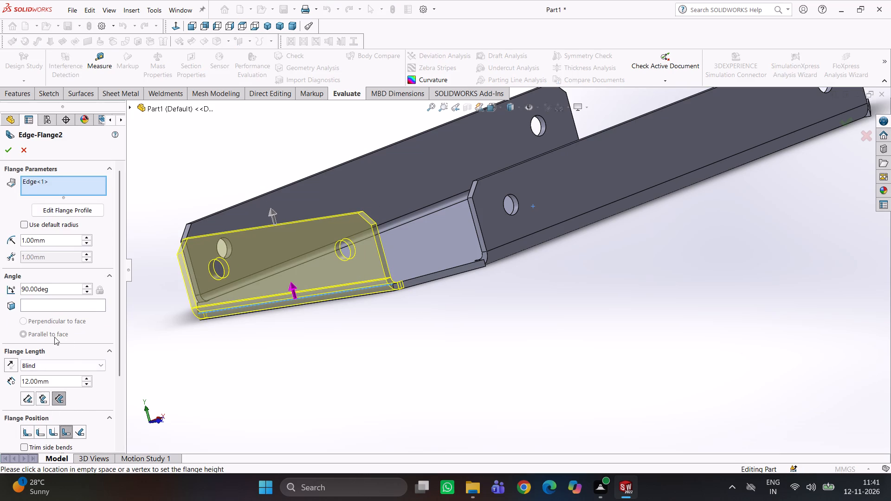
pyautogui.click(9, 149)
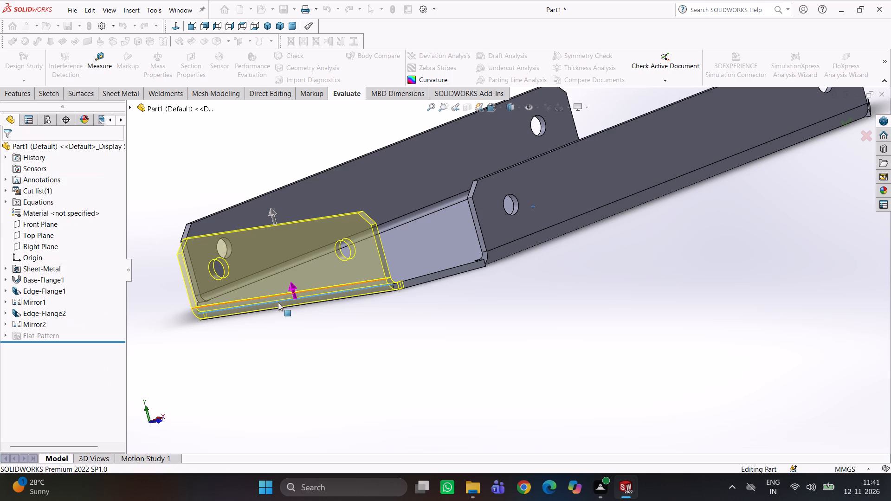
# Reopen the first side edge flange for editing and set its flange position to Bend from Virtual Sharp.
pyautogui.moveTo(291, 312); pyautogui.dragTo(269, 297, button='middle')
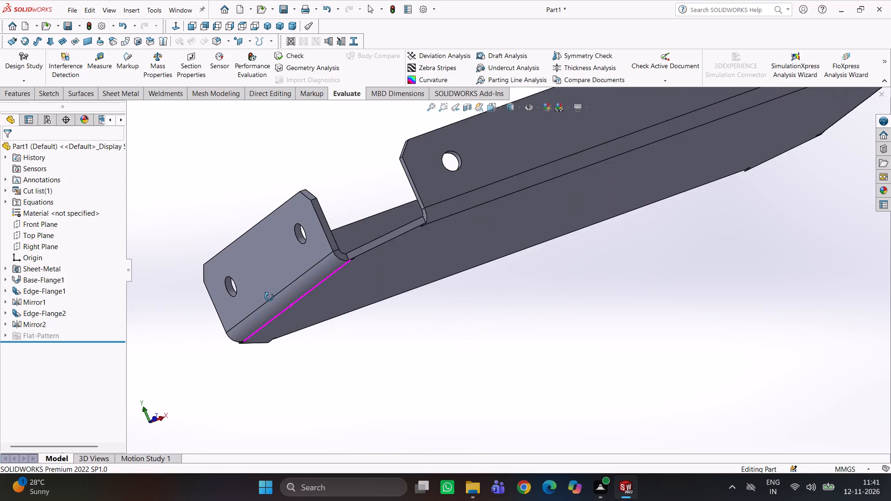
pyautogui.moveTo(269, 297); pyautogui.dragTo(246, 338, button='middle')
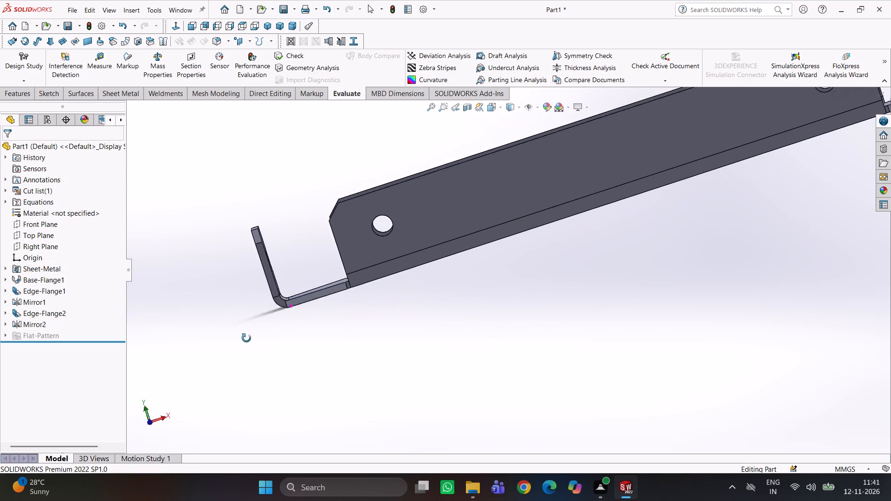
pyautogui.moveTo(246, 338); pyautogui.dragTo(245, 340, button='middle')
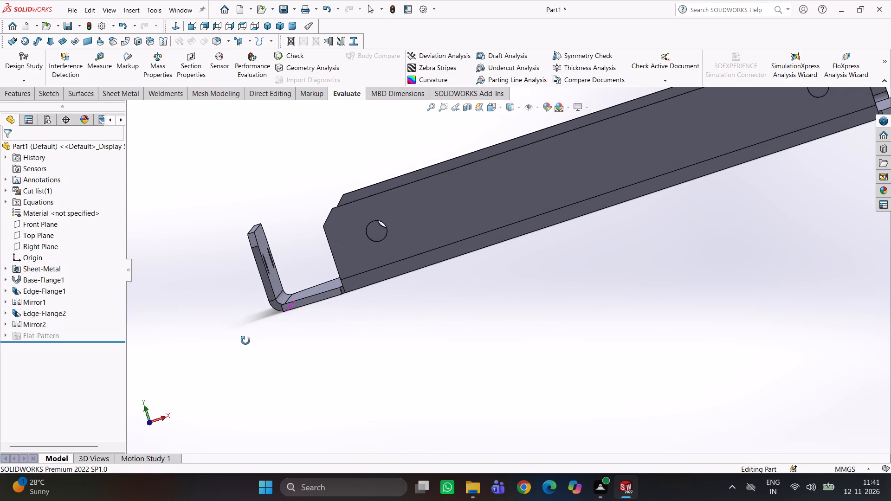
pyautogui.moveTo(245, 340); pyautogui.dragTo(246, 340, button='middle')
pyautogui.scroll(-1, 358, 285)
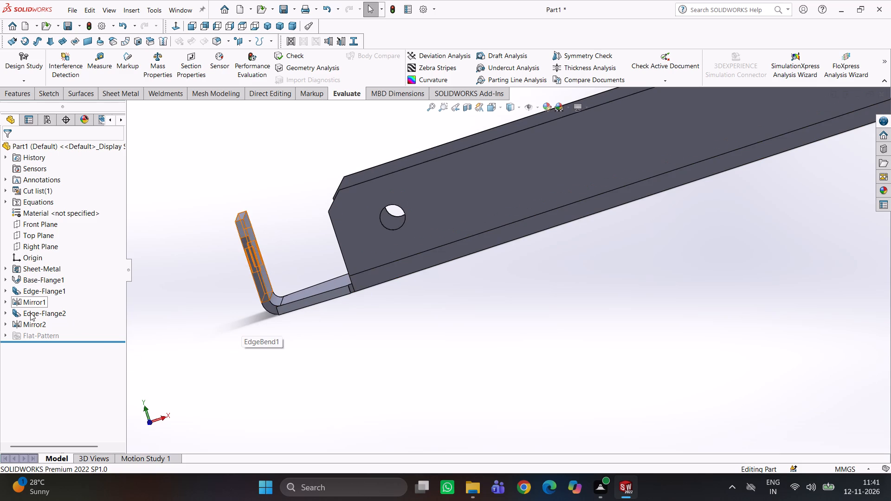
pyautogui.click(38, 289)
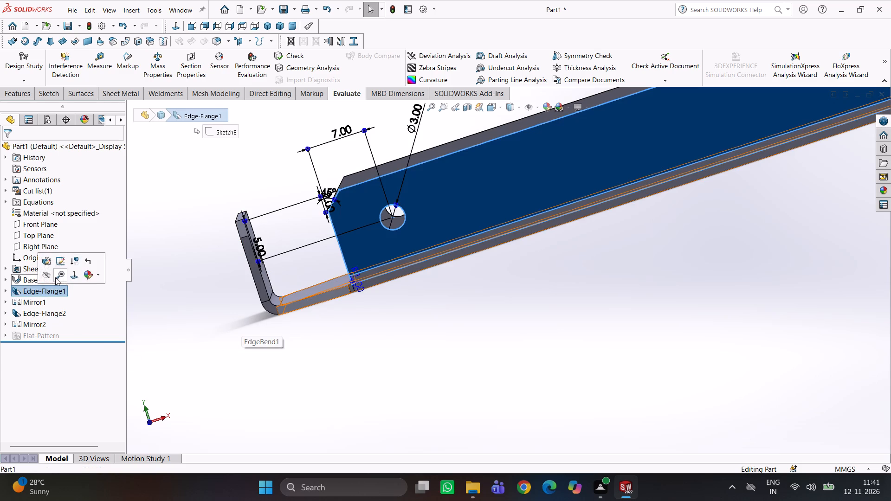
pyautogui.click(49, 263)
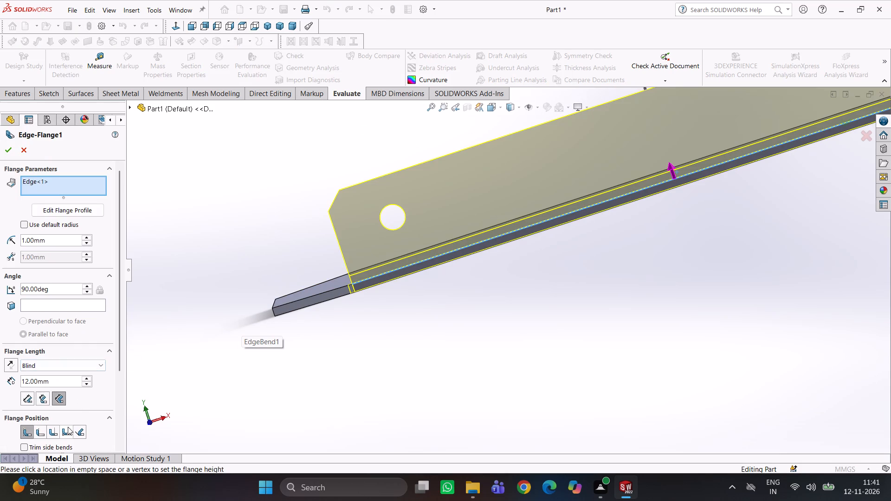
pyautogui.click(68, 431)
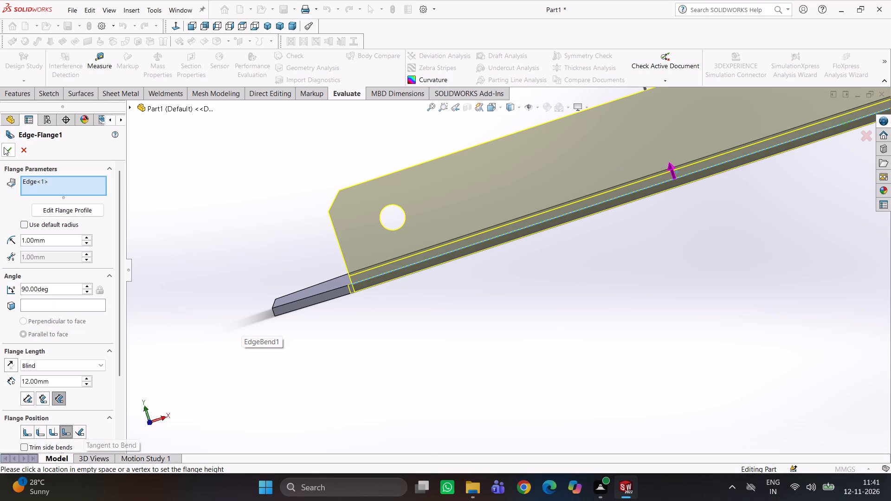
pyautogui.click(5, 147)
# Inspect the rebuilt flange corners and the whole panel from several angles, including the base face's sketch dimensions.
pyautogui.moveTo(233, 224); pyautogui.dragTo(296, 281, button='middle')
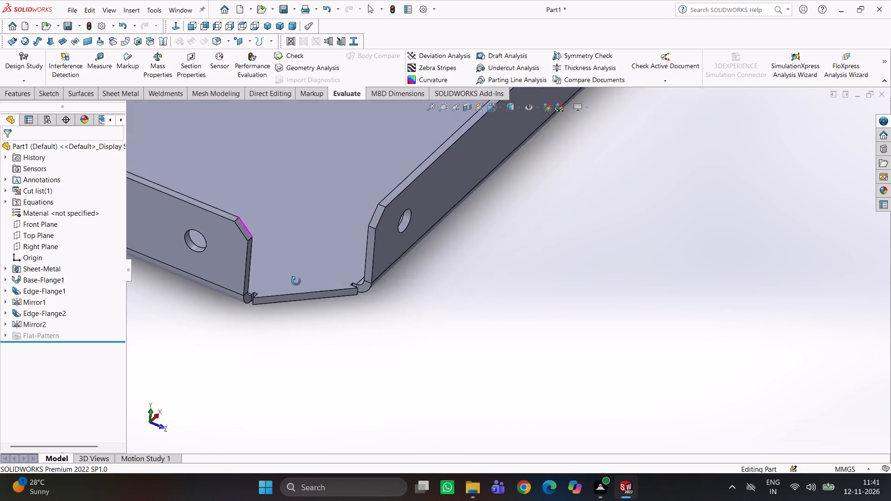
pyautogui.moveTo(296, 281); pyautogui.dragTo(301, 283, button='middle')
pyautogui.scroll(2, 344, 291)
pyautogui.moveTo(362, 287); pyautogui.dragTo(416, 230, button='middle')
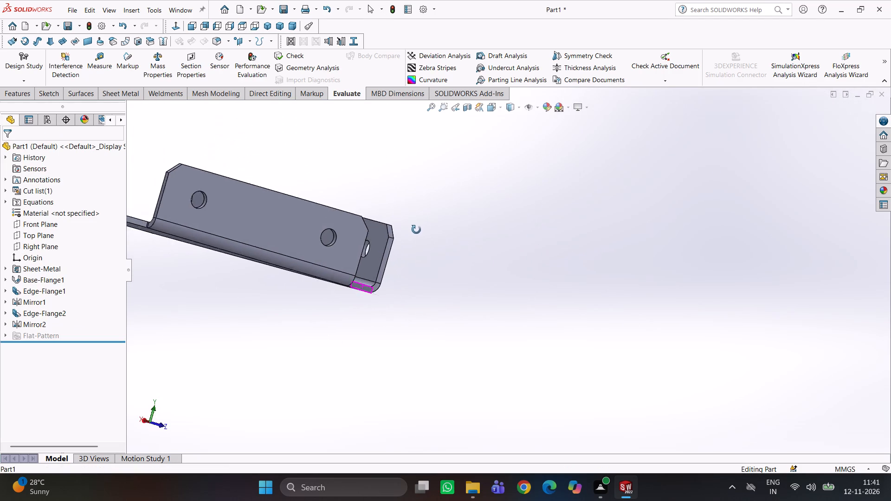
pyautogui.moveTo(416, 230); pyautogui.dragTo(426, 294, button='middle')
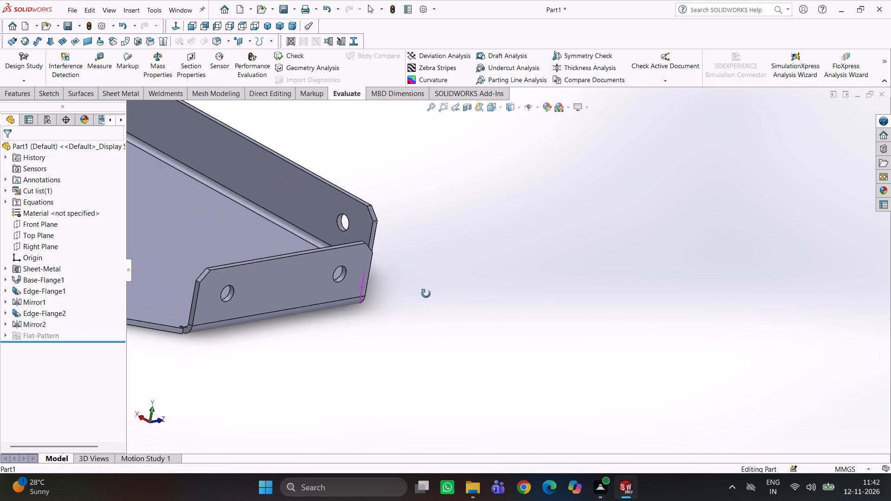
pyautogui.moveTo(426, 294); pyautogui.dragTo(424, 294, button='middle')
pyautogui.scroll(3, 395, 298)
pyautogui.moveTo(390, 295); pyautogui.dragTo(375, 342, button='middle')
pyautogui.scroll(3, 321, 244)
pyautogui.moveTo(341, 247); pyautogui.dragTo(343, 263, button='middle')
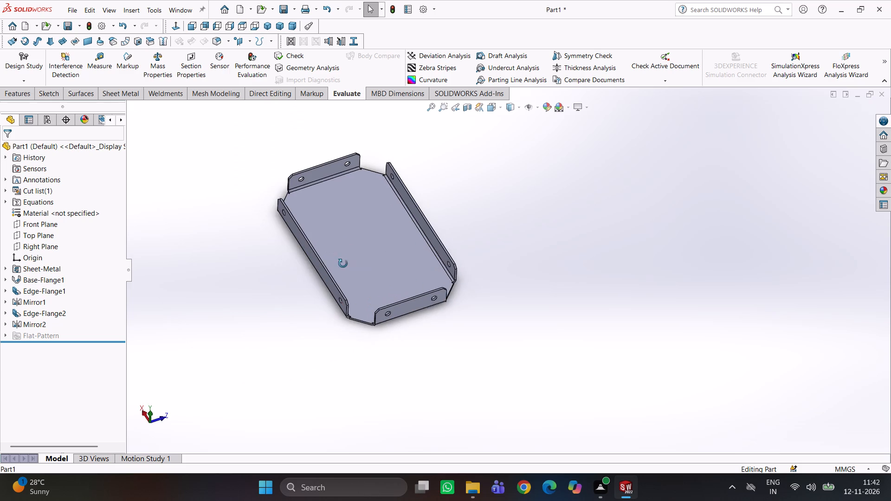
pyautogui.moveTo(343, 263); pyautogui.dragTo(344, 273, button='middle')
pyautogui.click(367, 245)
pyautogui.click(551, 239)
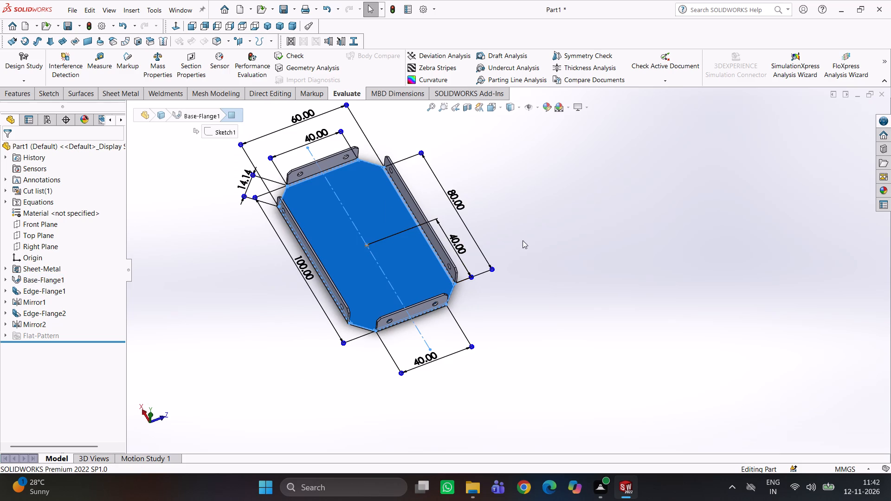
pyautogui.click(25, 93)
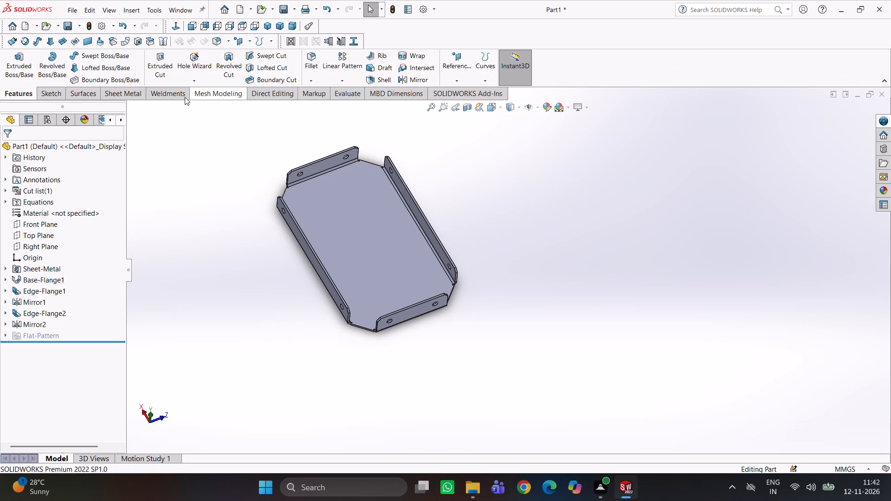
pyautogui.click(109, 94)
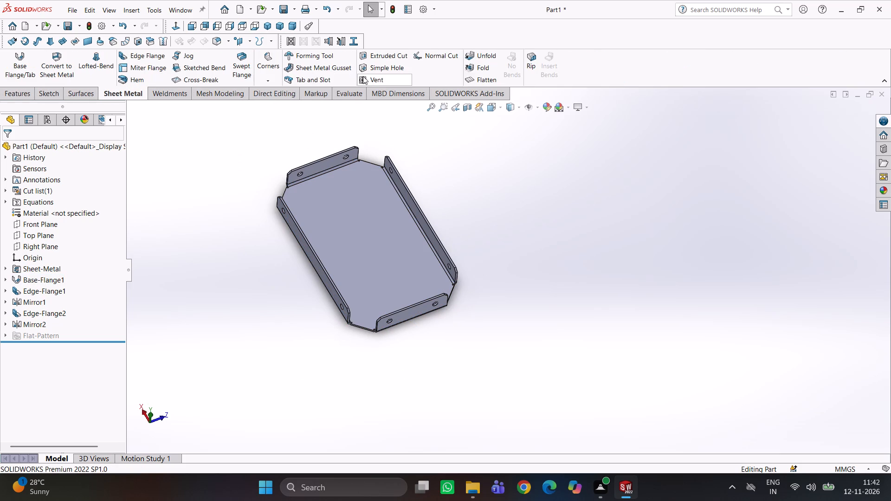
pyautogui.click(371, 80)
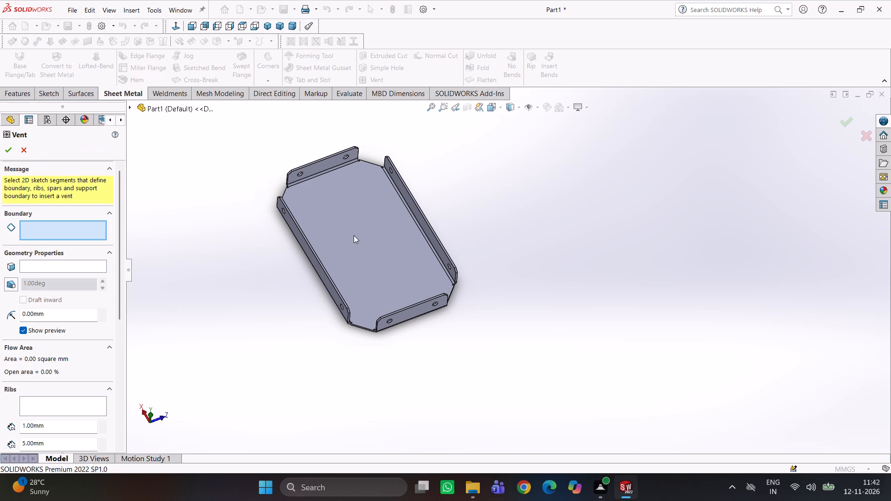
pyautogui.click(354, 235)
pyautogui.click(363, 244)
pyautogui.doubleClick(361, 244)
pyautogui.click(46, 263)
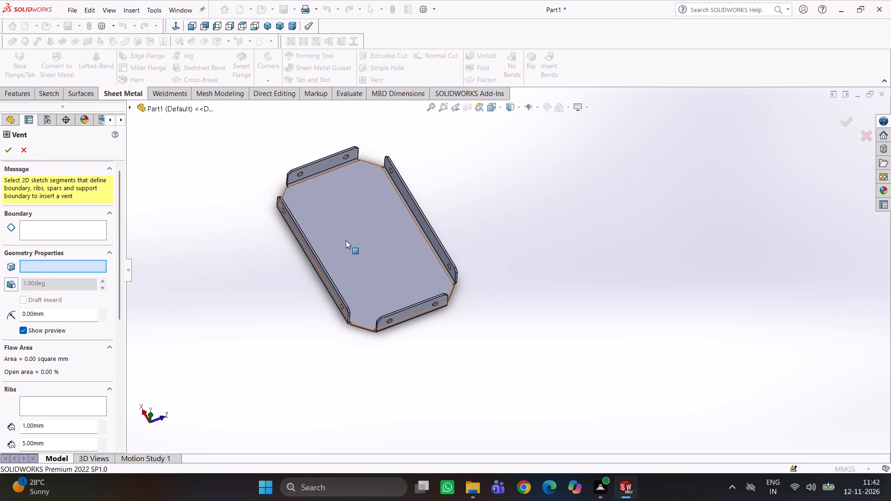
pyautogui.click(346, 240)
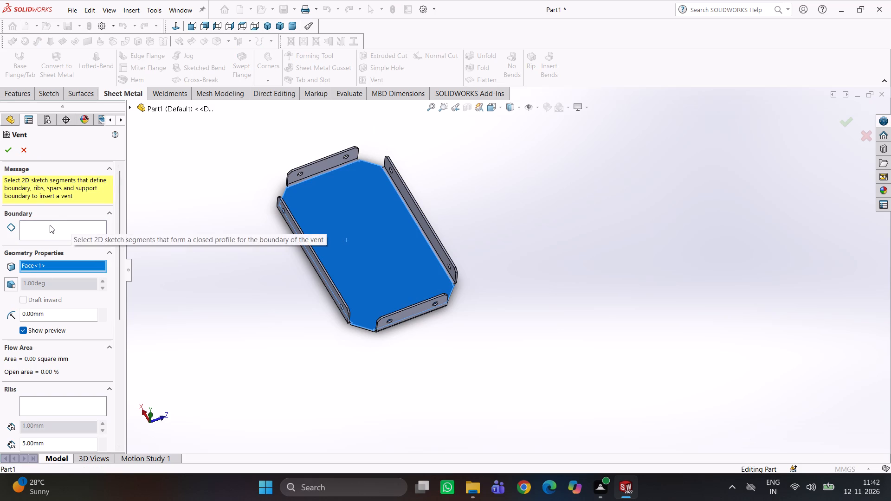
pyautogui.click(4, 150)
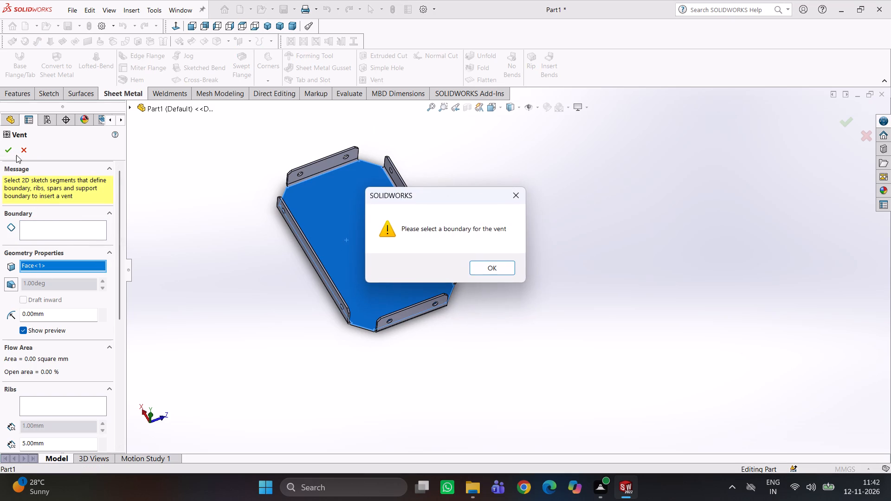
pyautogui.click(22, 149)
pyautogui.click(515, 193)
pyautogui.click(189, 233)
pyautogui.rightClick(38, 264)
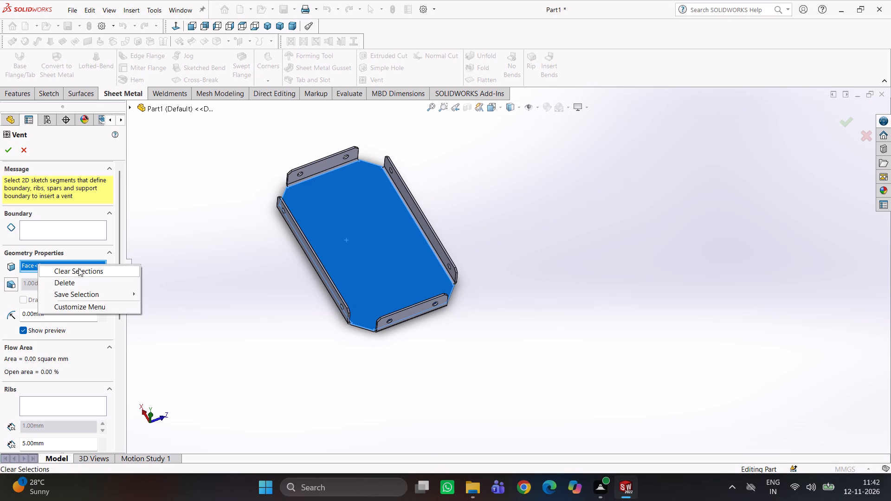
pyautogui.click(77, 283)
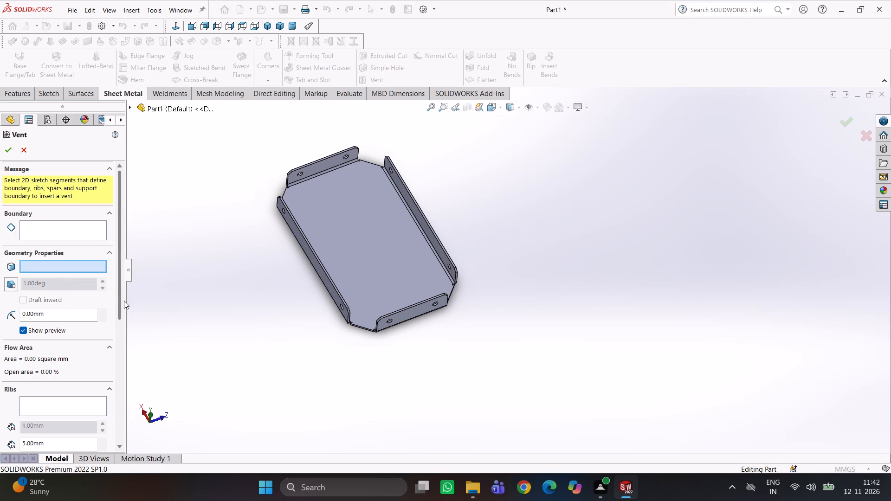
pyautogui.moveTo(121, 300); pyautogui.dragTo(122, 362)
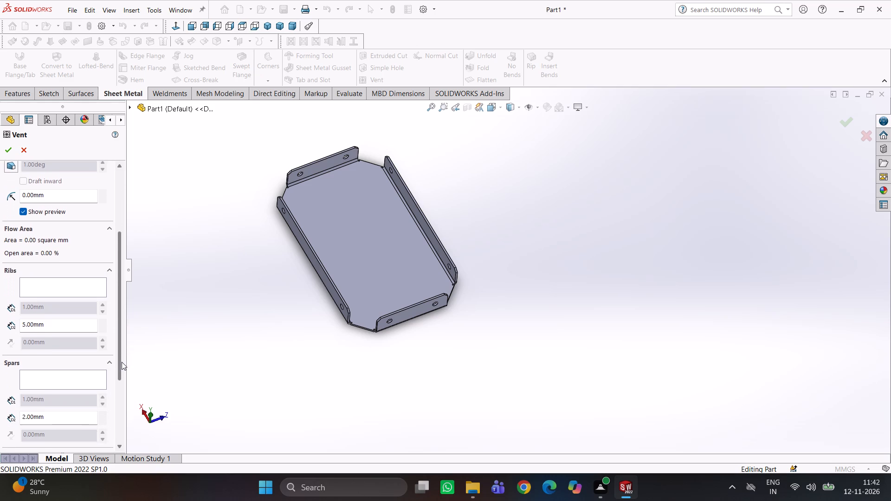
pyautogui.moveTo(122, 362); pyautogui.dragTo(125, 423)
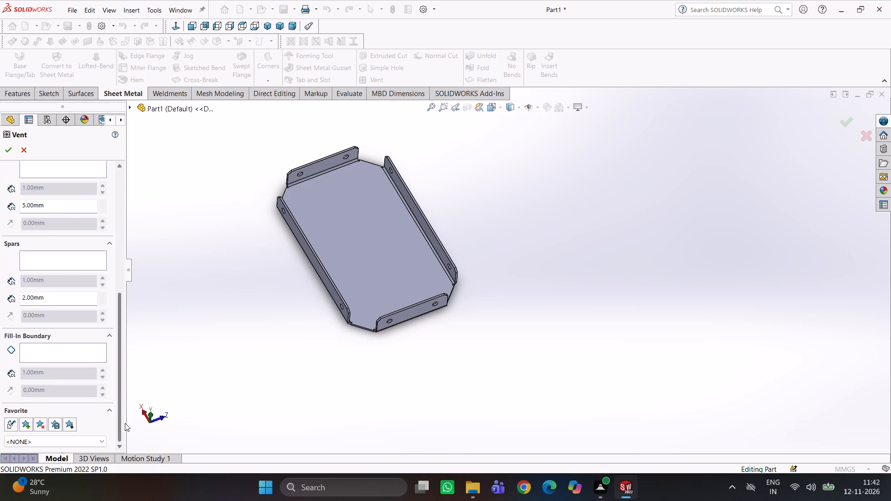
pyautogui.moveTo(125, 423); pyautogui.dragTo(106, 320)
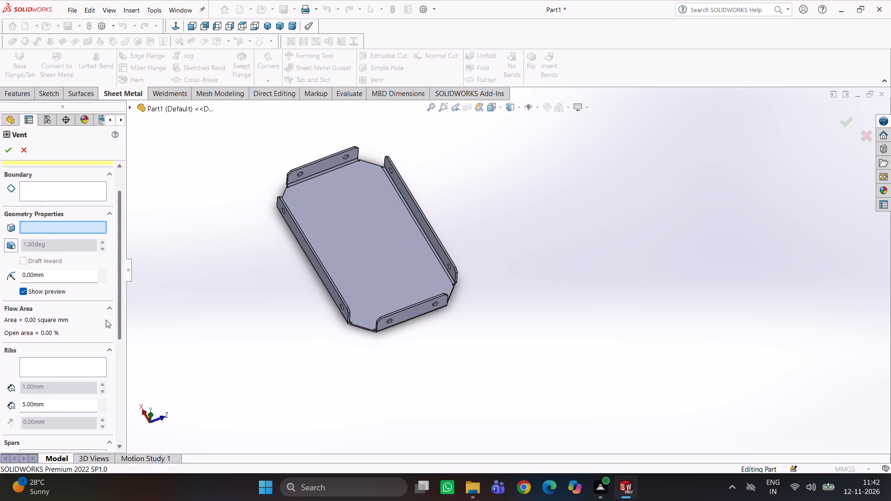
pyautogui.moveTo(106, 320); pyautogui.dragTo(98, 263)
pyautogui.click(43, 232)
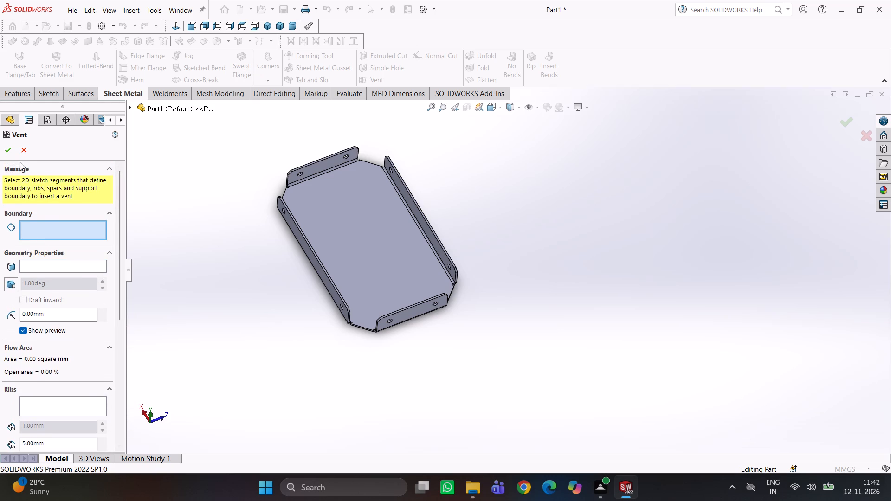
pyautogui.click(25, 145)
# Start a sketch on the base's flat face and draw a circle of about 17 mm radius, centred about 24 mm along X from the origin.
pyautogui.click(358, 220)
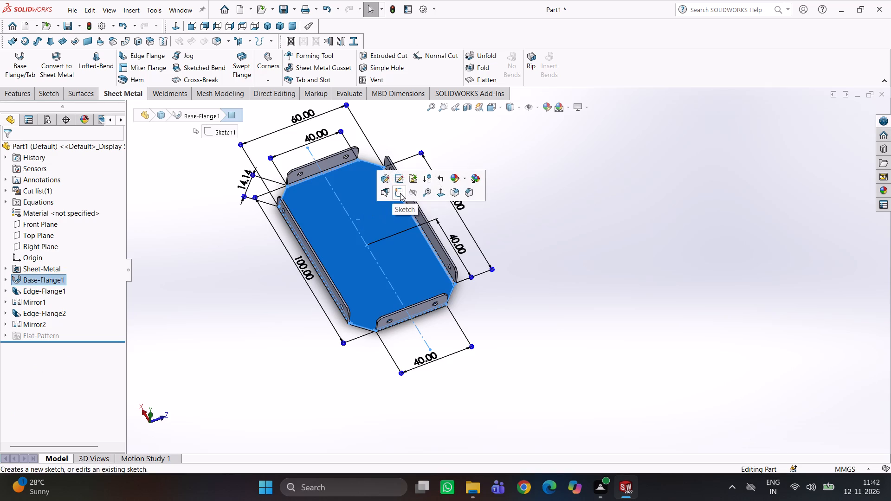
pyautogui.click(400, 193)
pyautogui.click(256, 278)
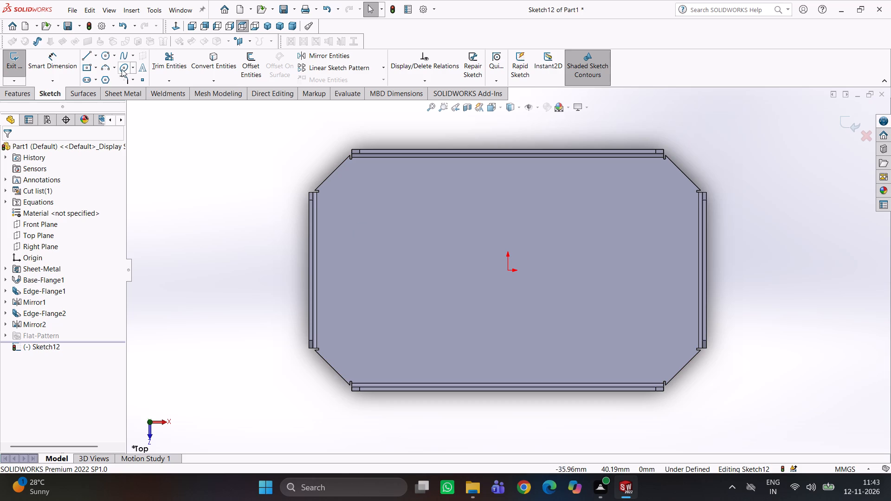
pyautogui.click(106, 58)
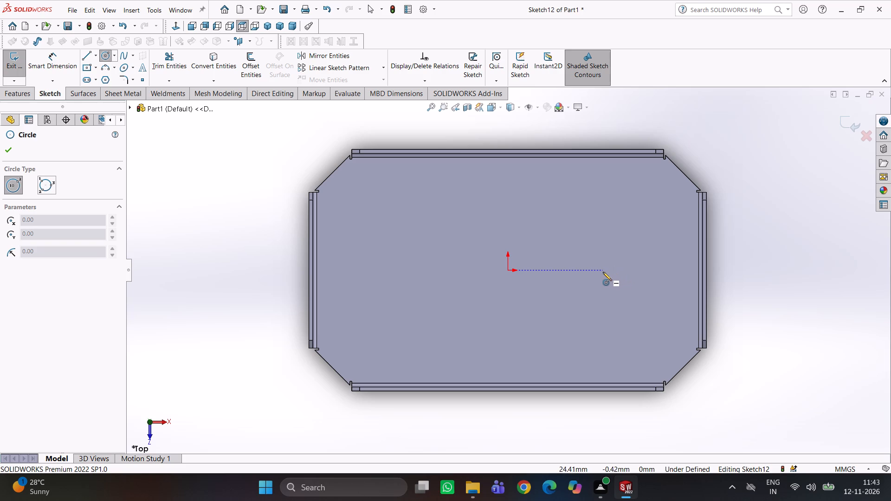
pyautogui.click(603, 272)
pyautogui.click(651, 317)
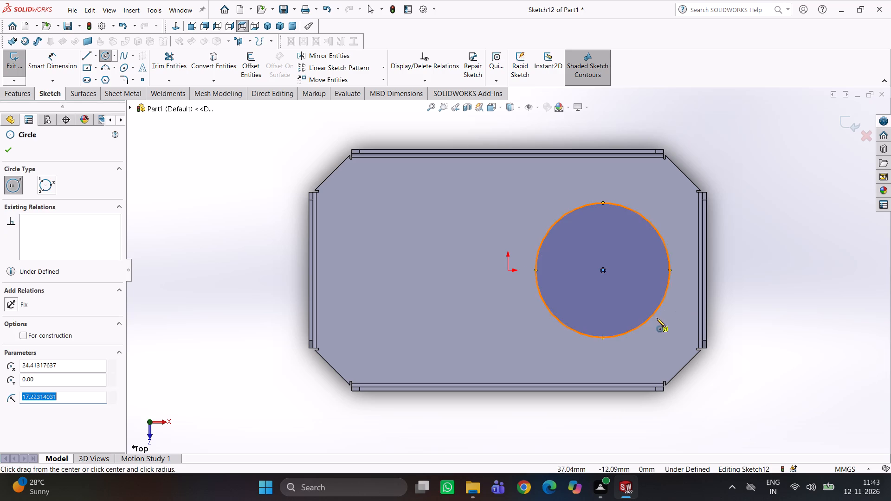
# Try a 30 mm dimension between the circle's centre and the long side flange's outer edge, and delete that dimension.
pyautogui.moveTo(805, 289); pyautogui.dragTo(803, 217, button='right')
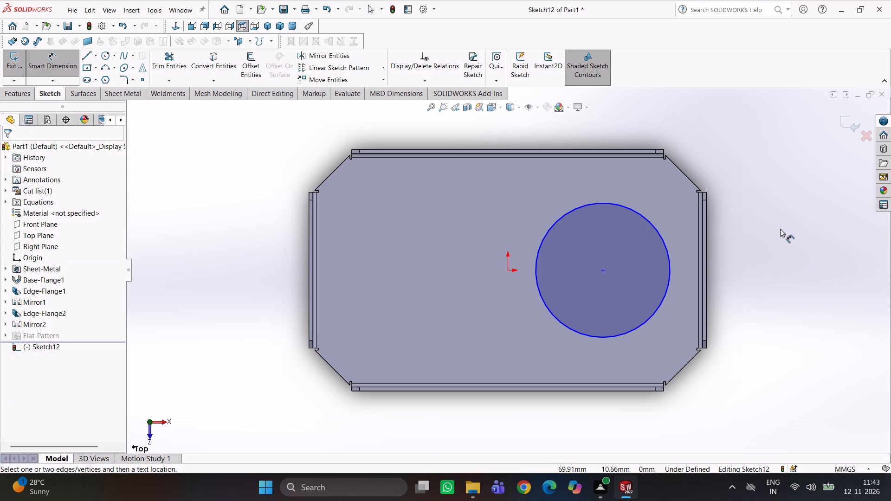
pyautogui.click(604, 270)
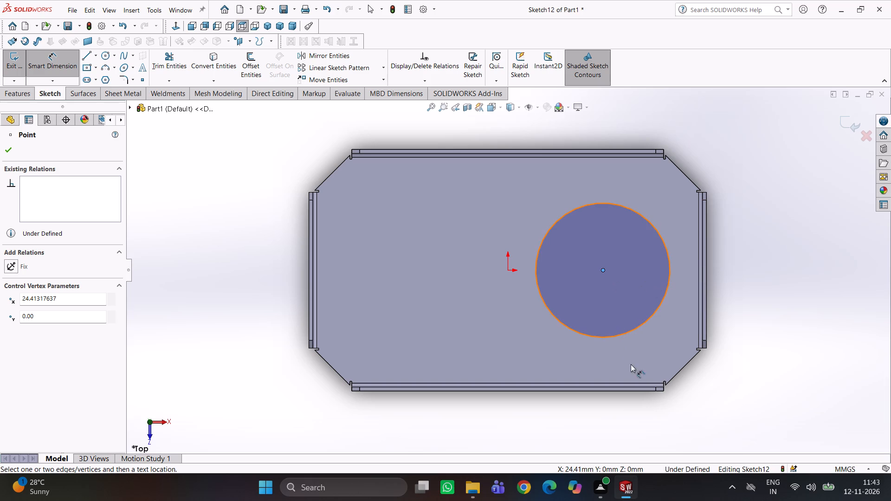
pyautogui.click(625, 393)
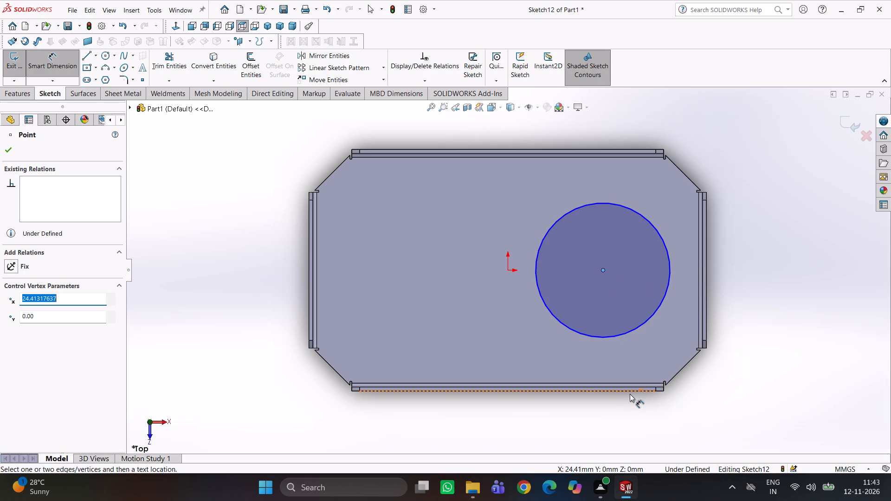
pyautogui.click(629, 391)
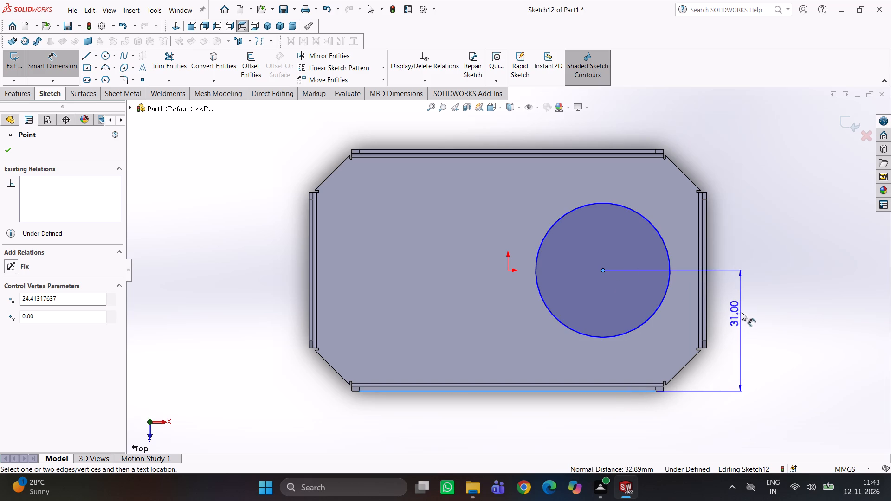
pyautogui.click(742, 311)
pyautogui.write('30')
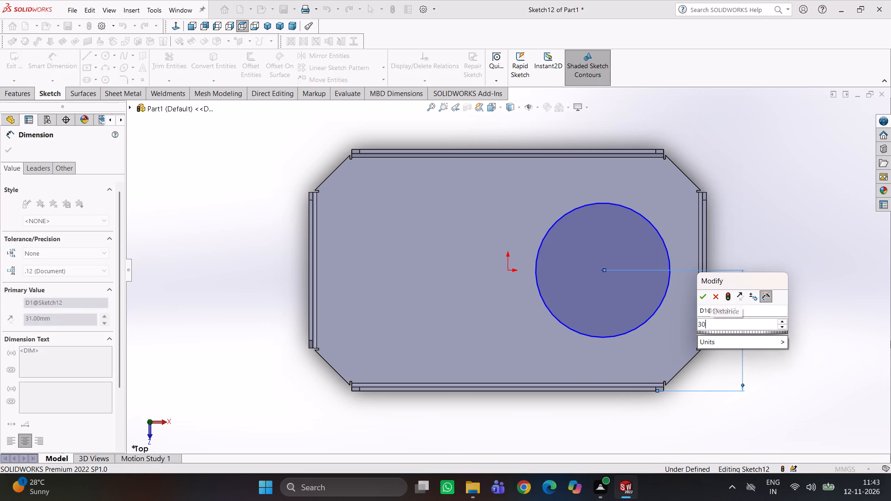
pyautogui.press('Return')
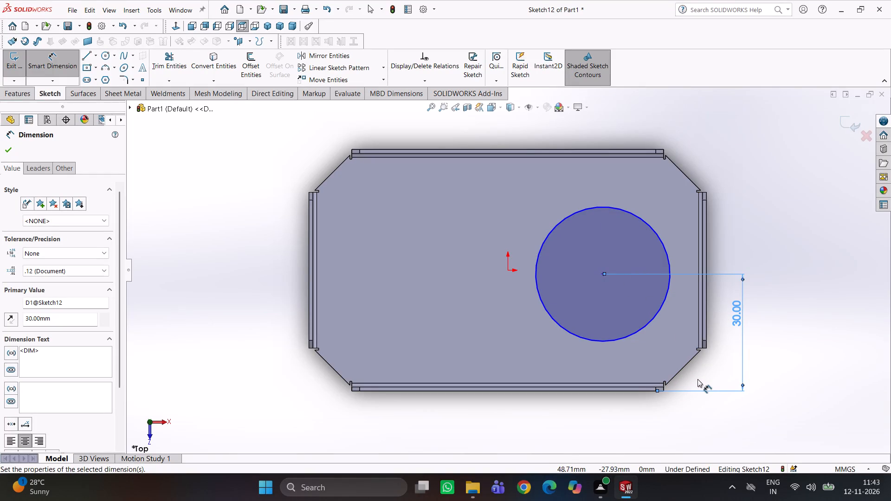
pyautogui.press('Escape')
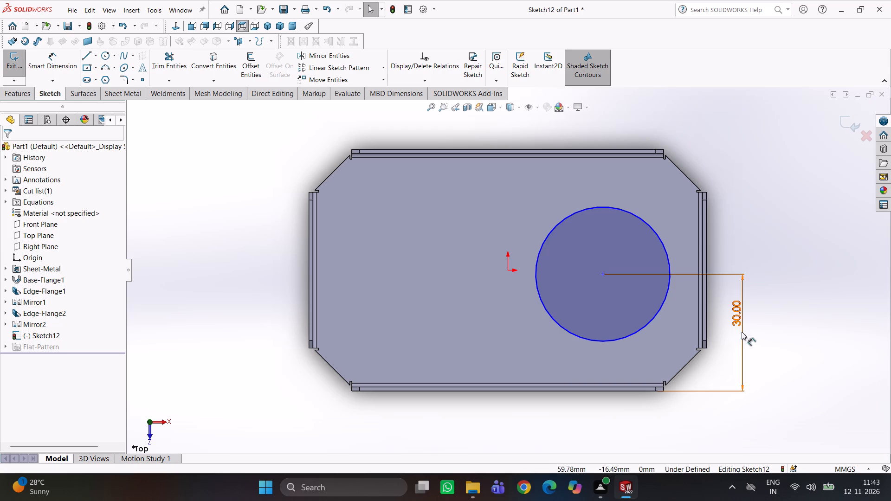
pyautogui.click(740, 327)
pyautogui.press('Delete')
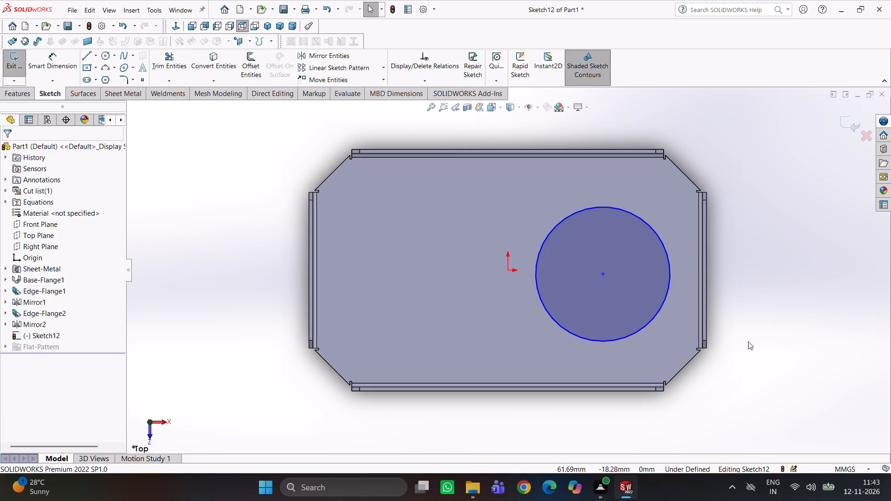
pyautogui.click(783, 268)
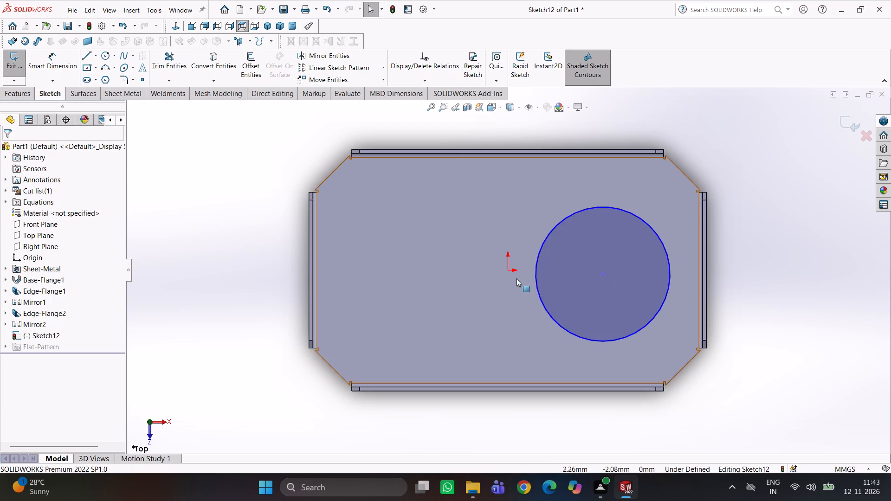
# Add a Horizontal relation between the origin and the circle's centre point.
pyautogui.click(510, 271)
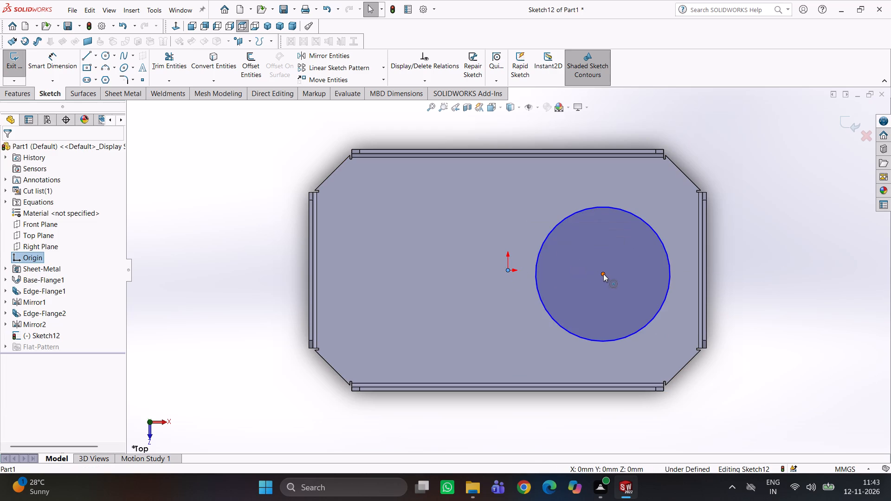
pyautogui.keyDown('ctrl'); pyautogui.click(603, 274); pyautogui.keyUp('ctrl')
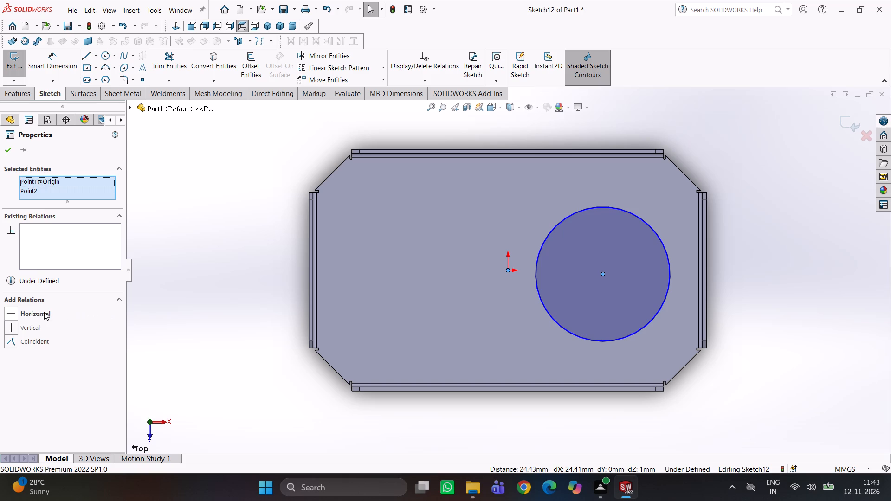
pyautogui.click(43, 312)
pyautogui.click(195, 306)
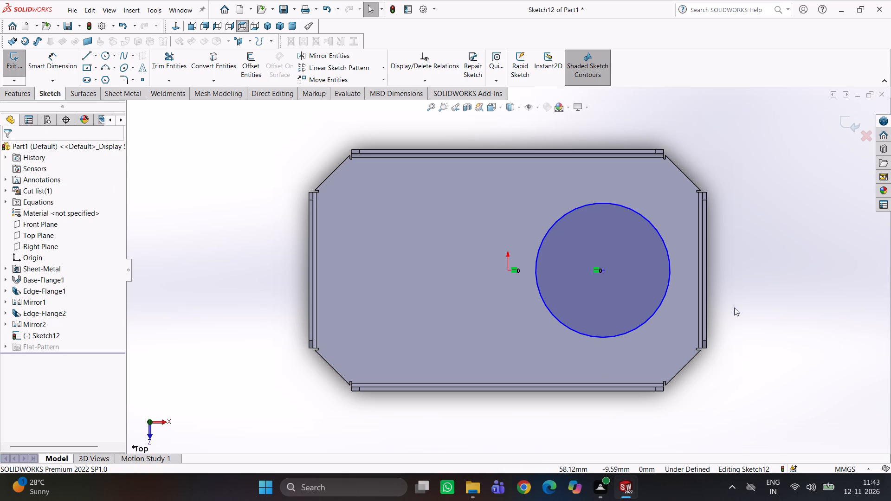
# Dimension the circle's centre point 25 mm from the nearer short-side flange.
pyautogui.moveTo(765, 296); pyautogui.dragTo(737, 124, button='right')
pyautogui.click(602, 271)
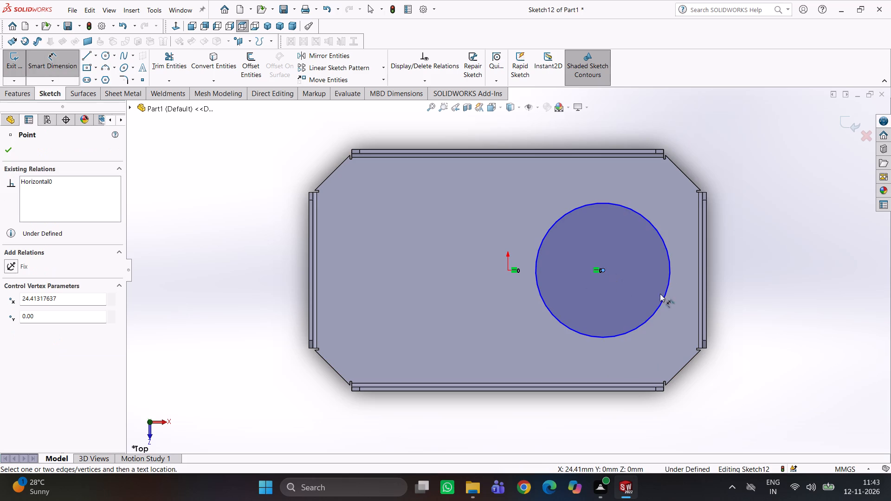
pyautogui.click(703, 306)
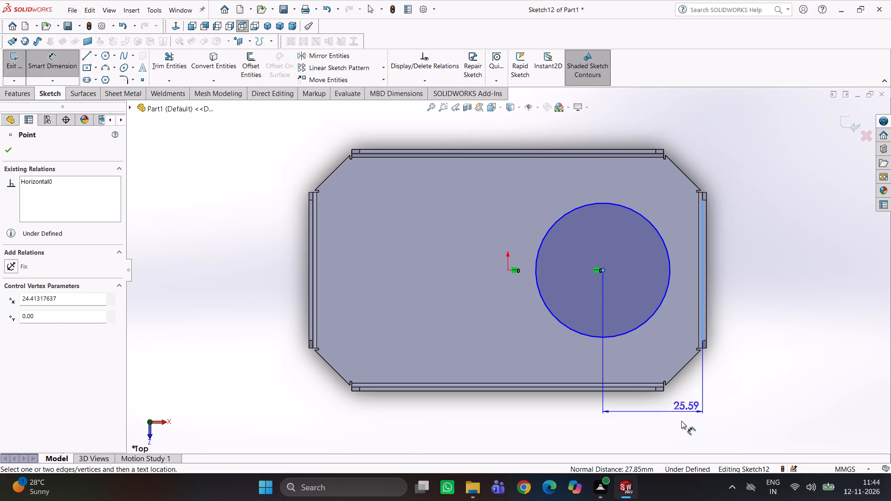
pyautogui.click(662, 431)
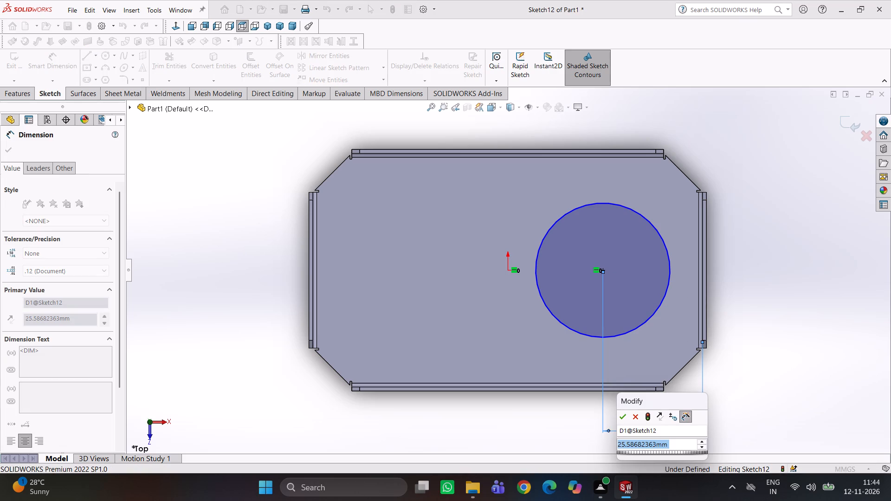
pyautogui.write('25')
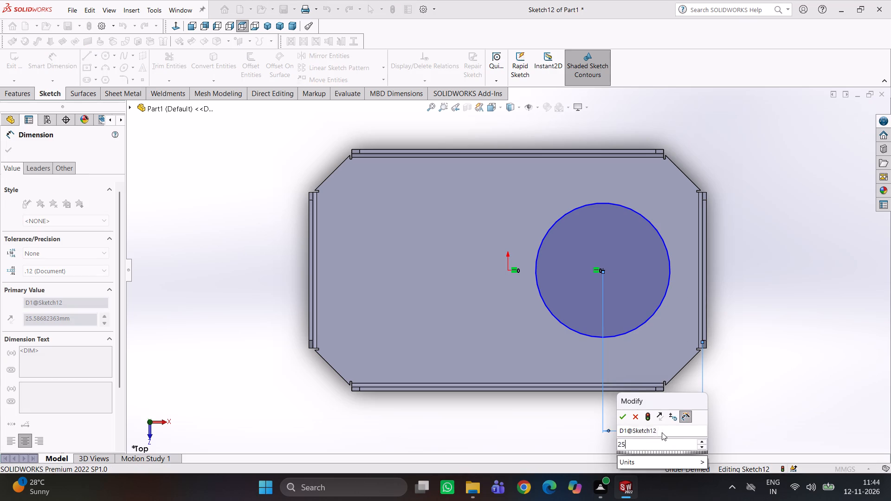
pyautogui.press('Return')
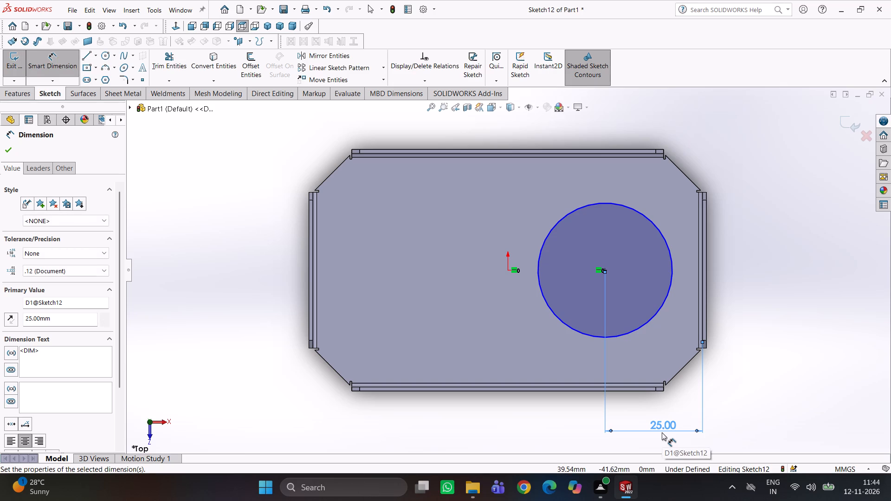
pyautogui.click(752, 340)
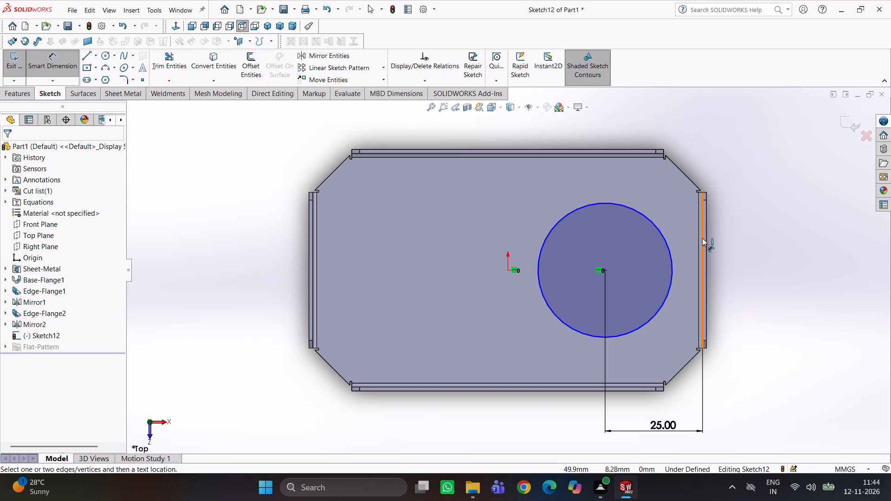
# Dimension the circle's diameter, entering 17 mm first and correcting it to 34 mm.
pyautogui.click(647, 218)
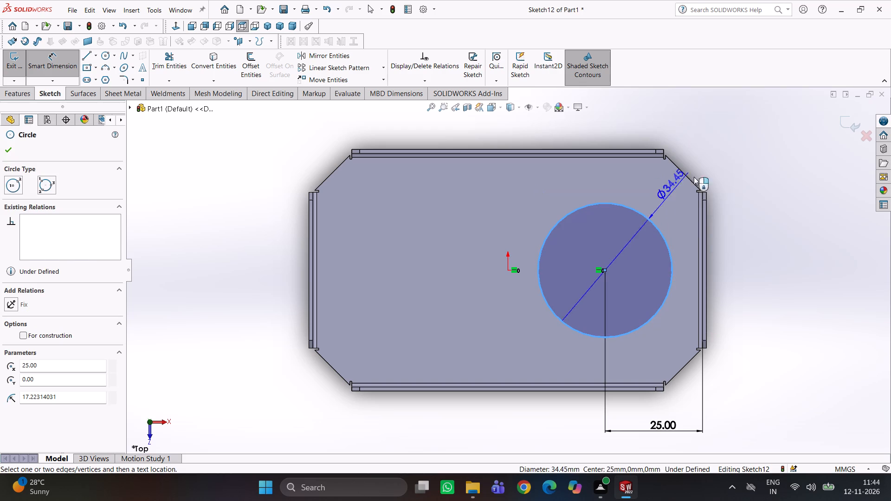
pyautogui.click(715, 156)
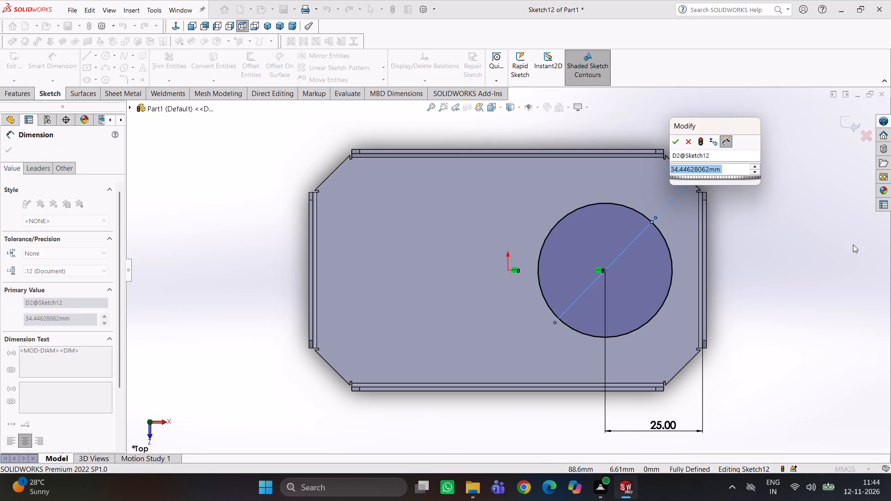
pyautogui.write('17')
pyautogui.press('Return')
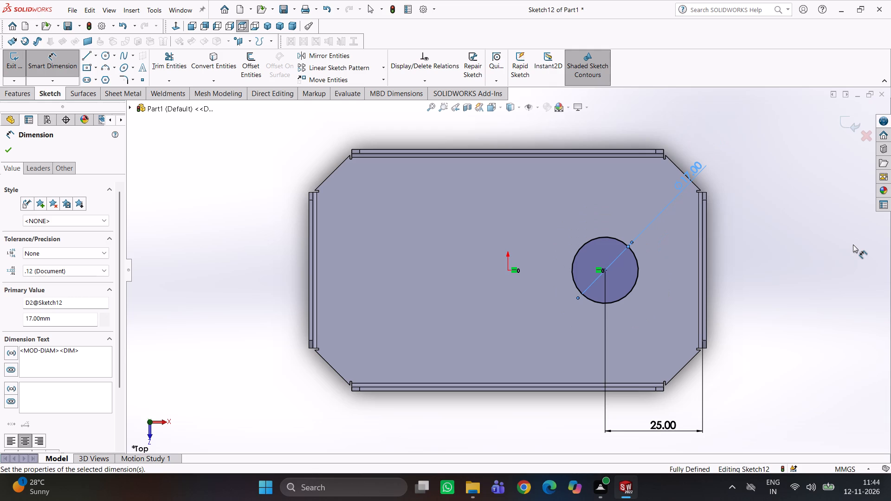
pyautogui.doubleClick(700, 167)
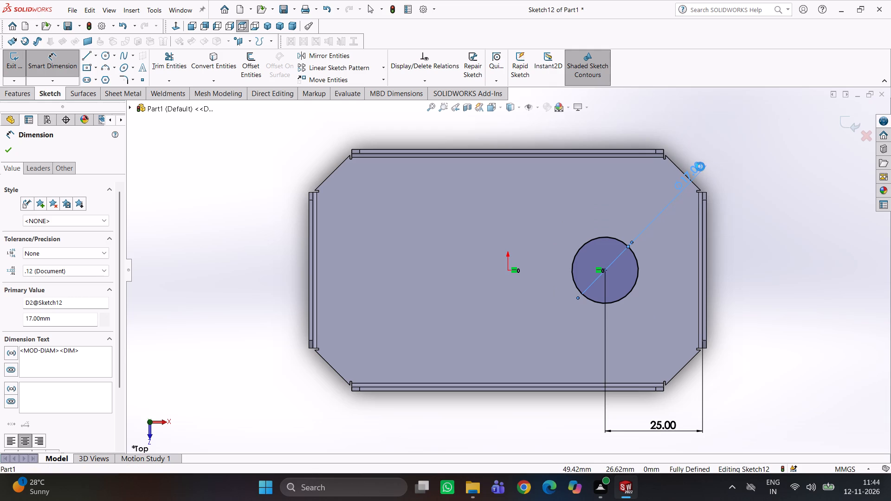
pyautogui.write('17*2')
pyautogui.press('Return')
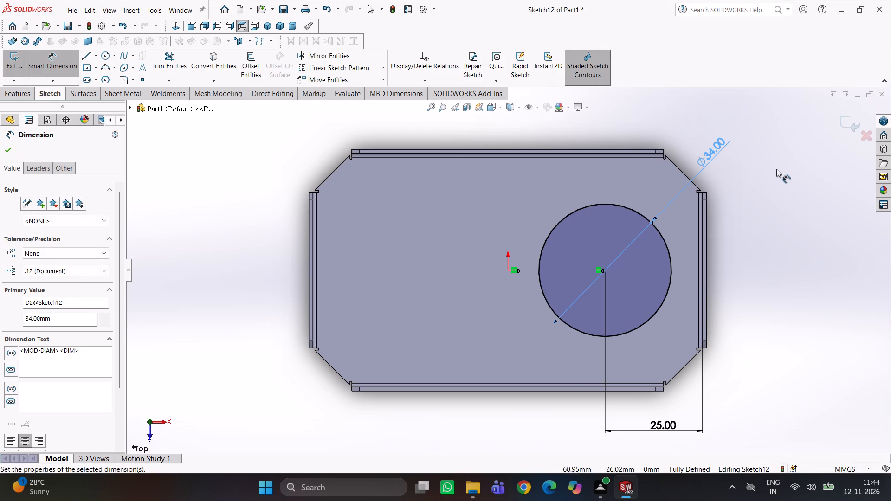
pyautogui.click(776, 169)
# Draw five concentric circles inside the 34 mm circle, with radii of about 14.7, 12.2, 9.6, 7.8 and 5.5 mm.
pyautogui.moveTo(762, 206); pyautogui.dragTo(813, 200, button='right')
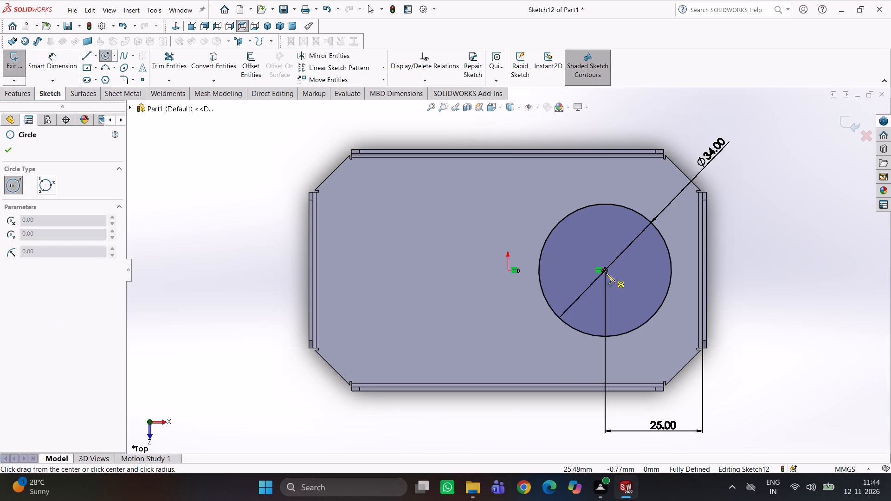
pyautogui.click(607, 271)
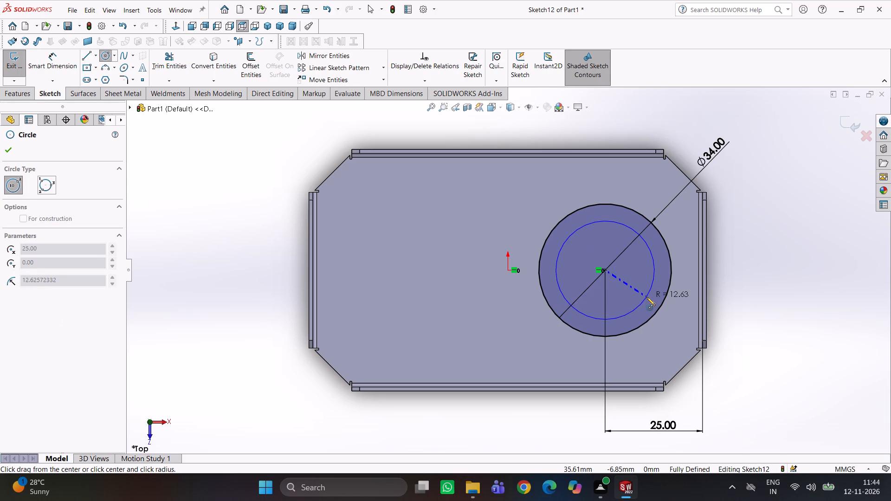
pyautogui.click(652, 302)
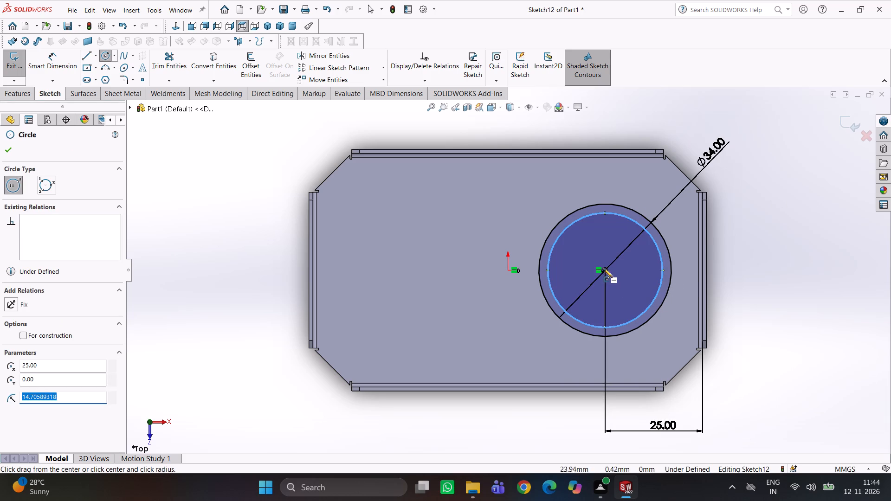
pyautogui.click(606, 270)
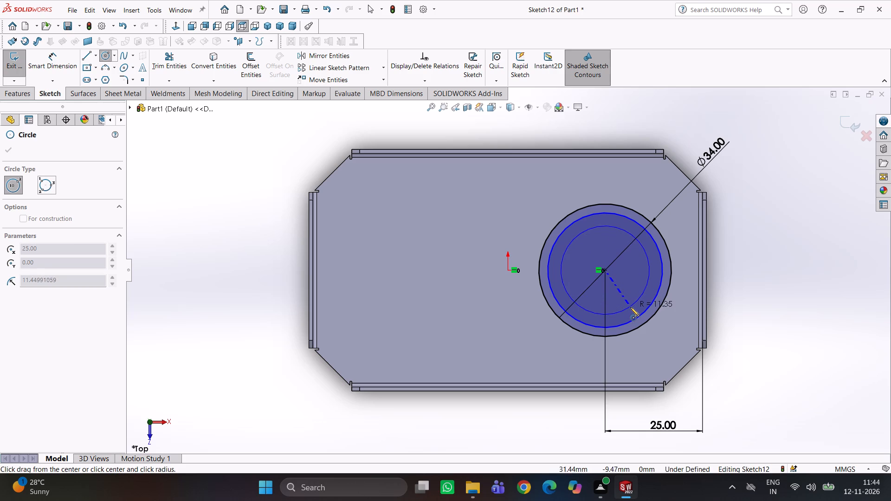
pyautogui.click(634, 308)
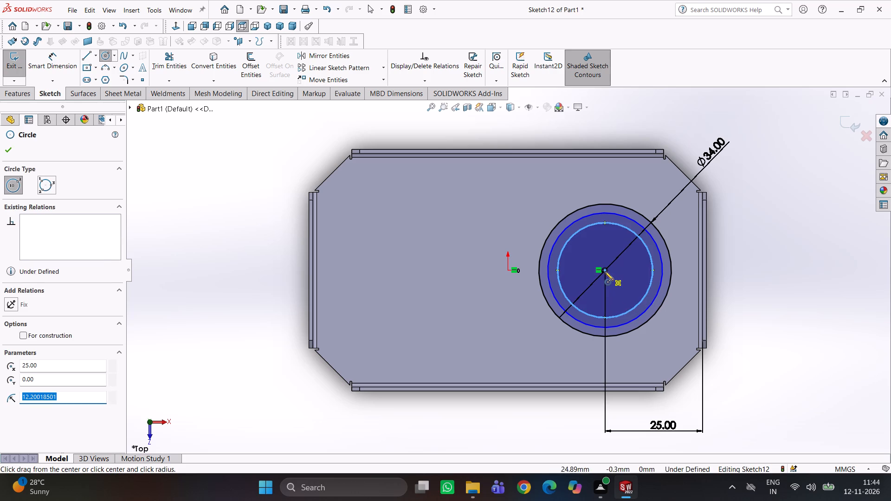
pyautogui.click(604, 271)
pyautogui.click(623, 303)
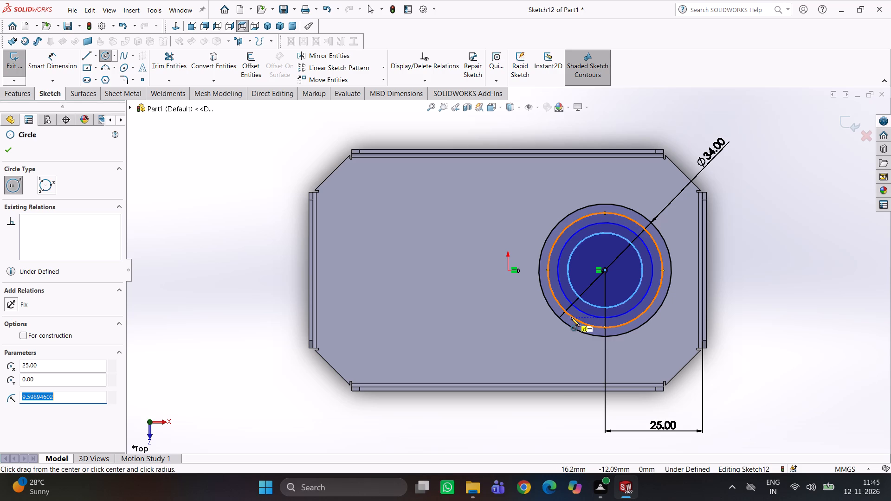
pyautogui.scroll(-2, 601, 269)
pyautogui.click(598, 272)
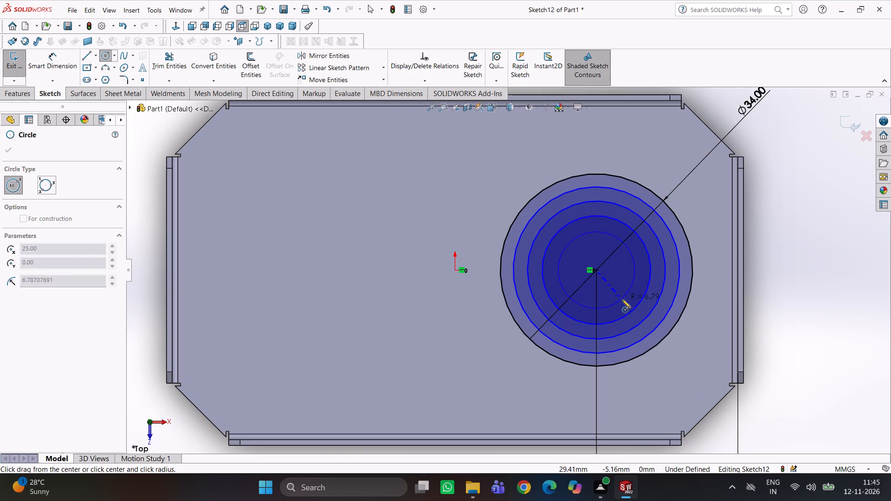
pyautogui.click(625, 304)
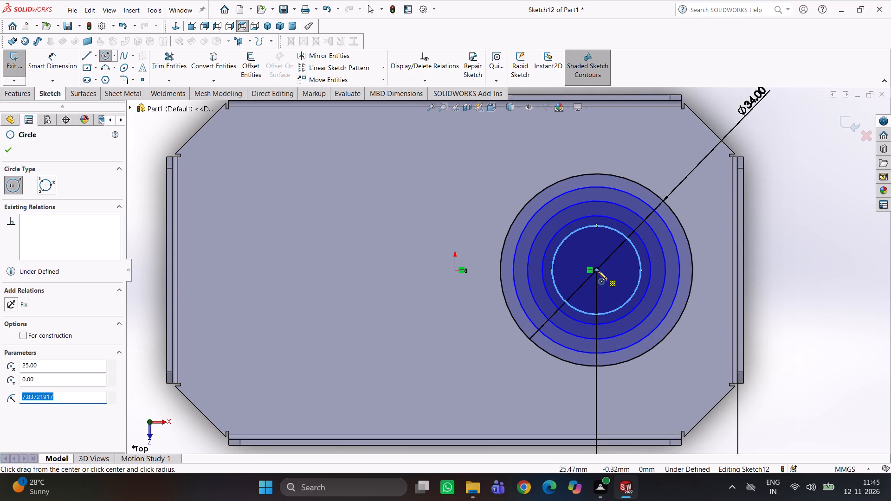
pyautogui.click(598, 270)
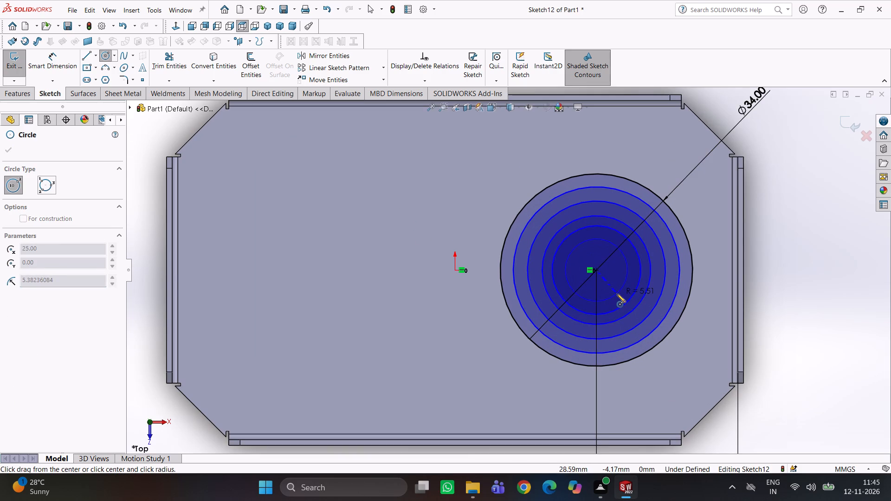
pyautogui.click(617, 294)
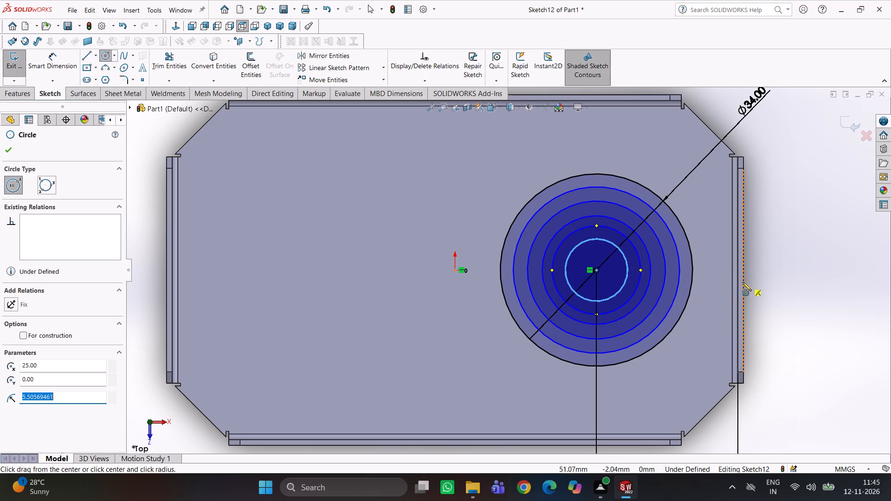
# Dimension the two largest of the new inner circles with diameters of 30 mm and 26 mm, working inward.
pyautogui.moveTo(800, 273); pyautogui.dragTo(792, 161, button='right')
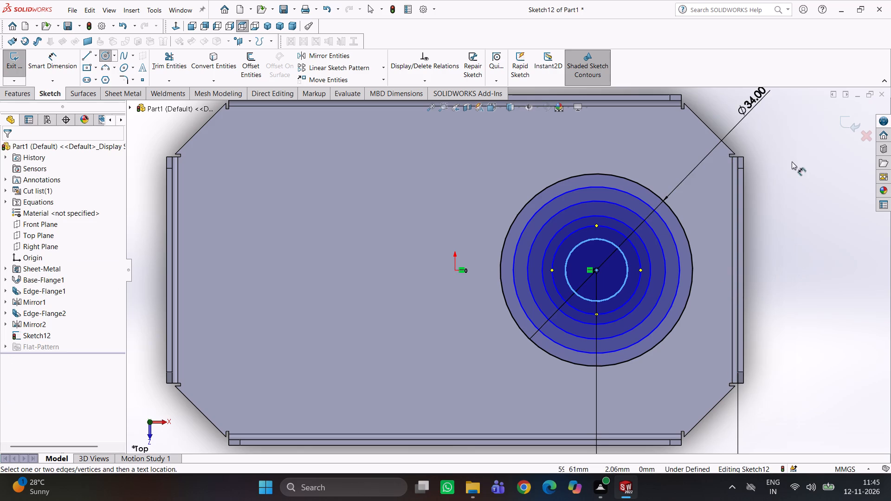
pyautogui.moveTo(792, 161); pyautogui.dragTo(792, 159, button='right')
pyautogui.click(637, 198)
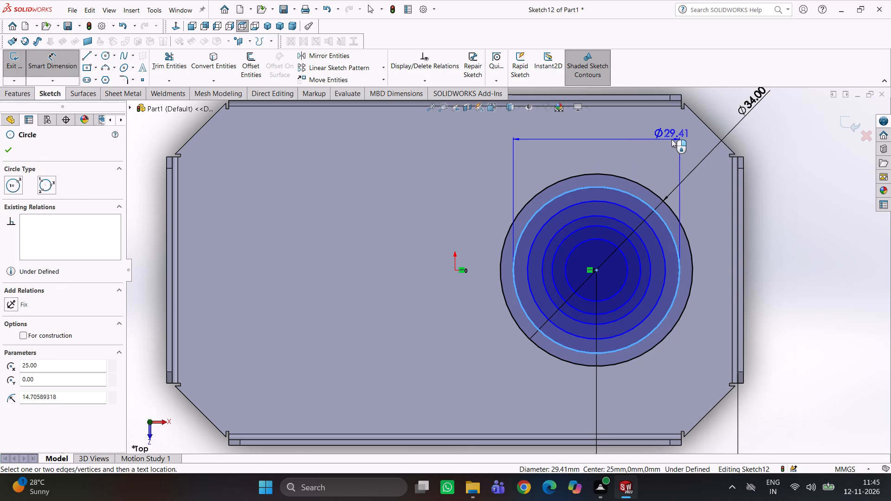
pyautogui.click(666, 140)
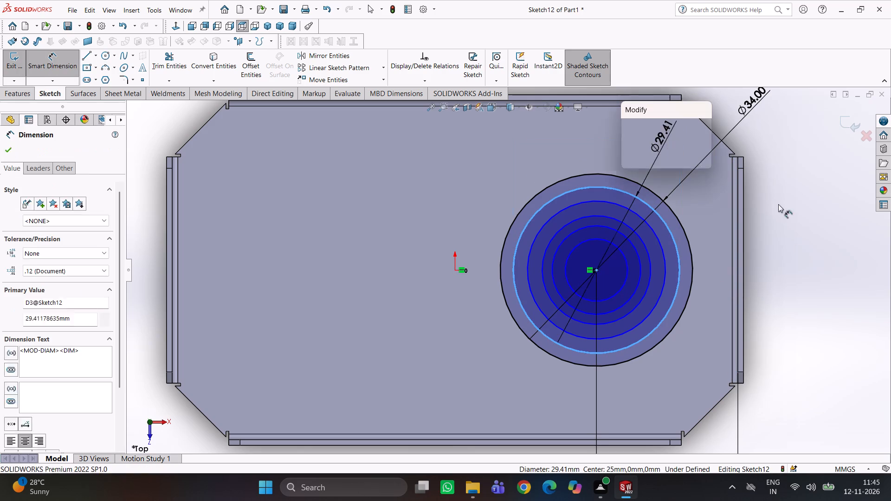
pyautogui.write('15')
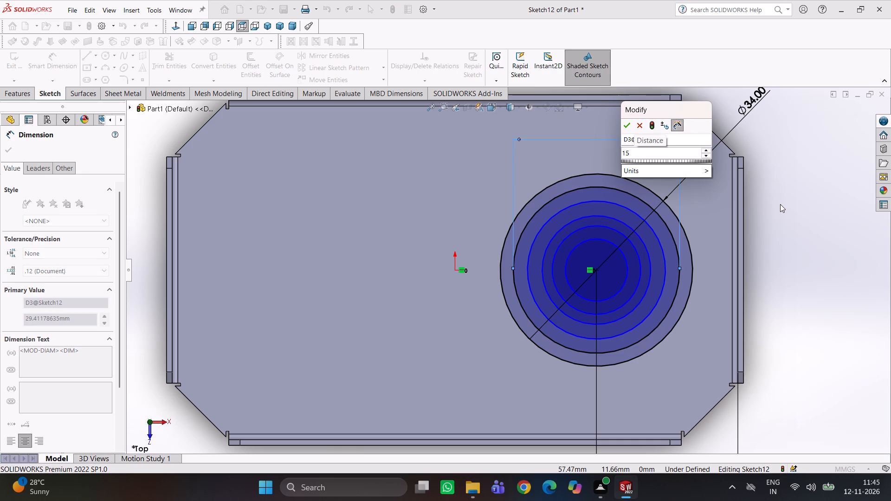
pyautogui.write('*2')
pyautogui.press('Return')
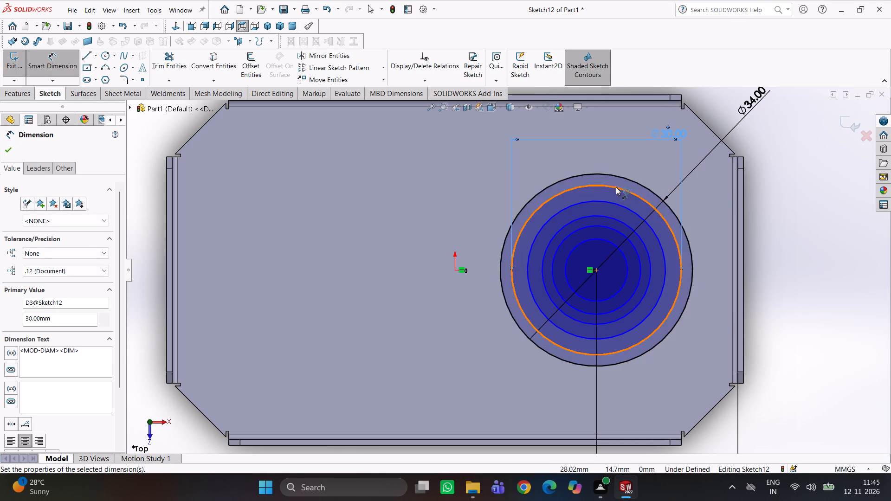
pyautogui.click(654, 231)
pyautogui.click(787, 220)
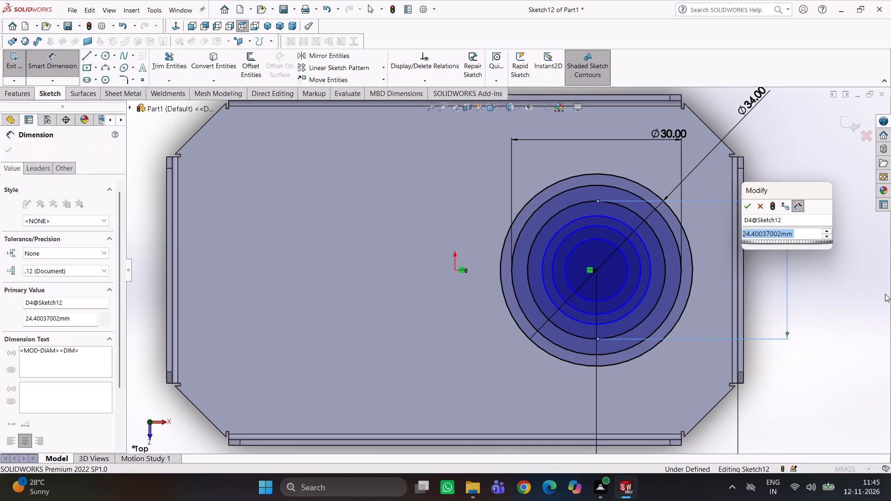
pyautogui.write('13*2')
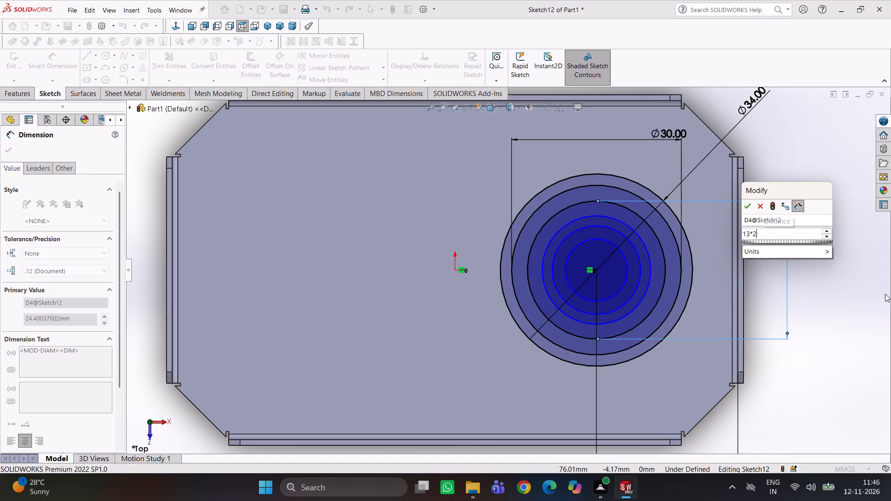
pyautogui.press('Return')
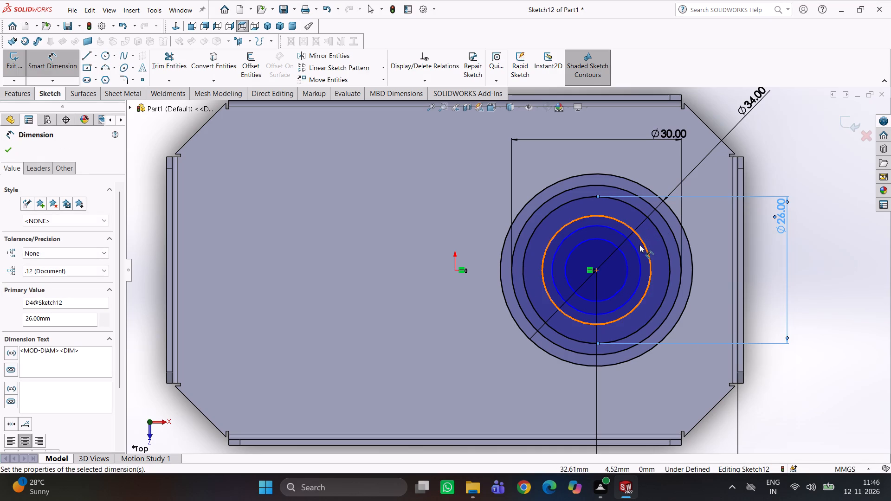
# Dimension the next two circles inward with diameters of 22 mm and 18 mm.
pyautogui.click(644, 244)
pyautogui.click(769, 279)
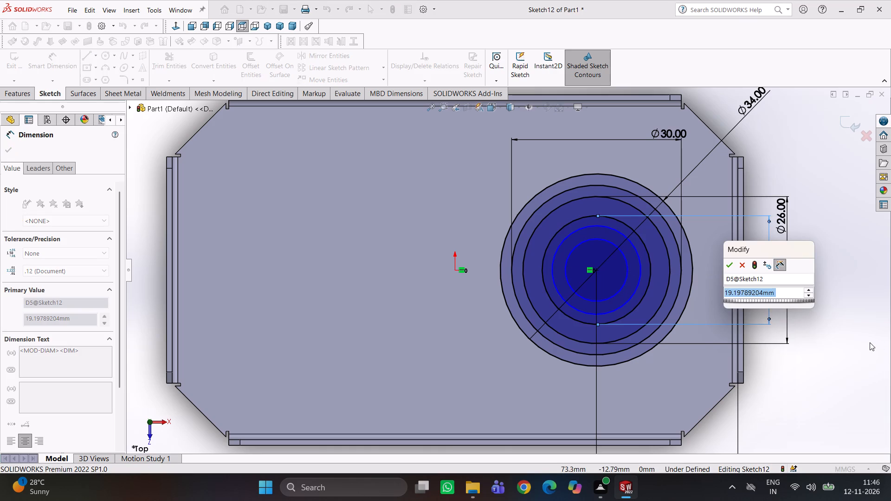
pyautogui.write('11*2')
pyautogui.press('Return')
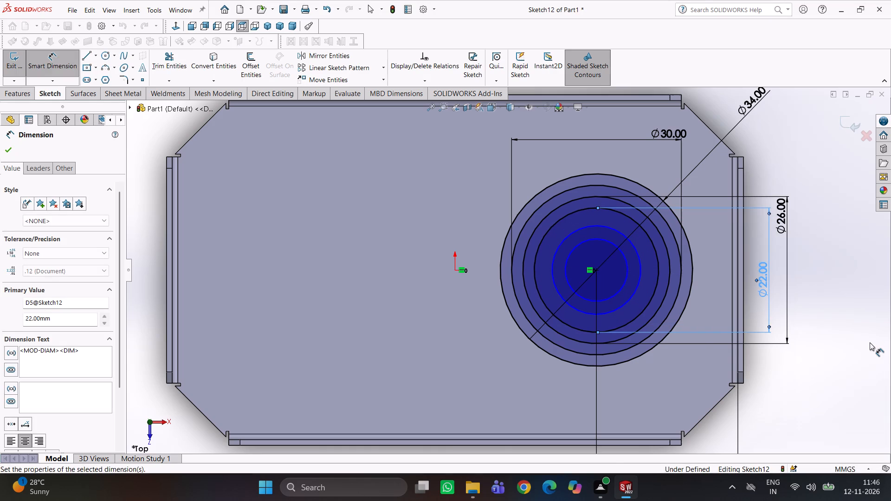
pyautogui.click(636, 256)
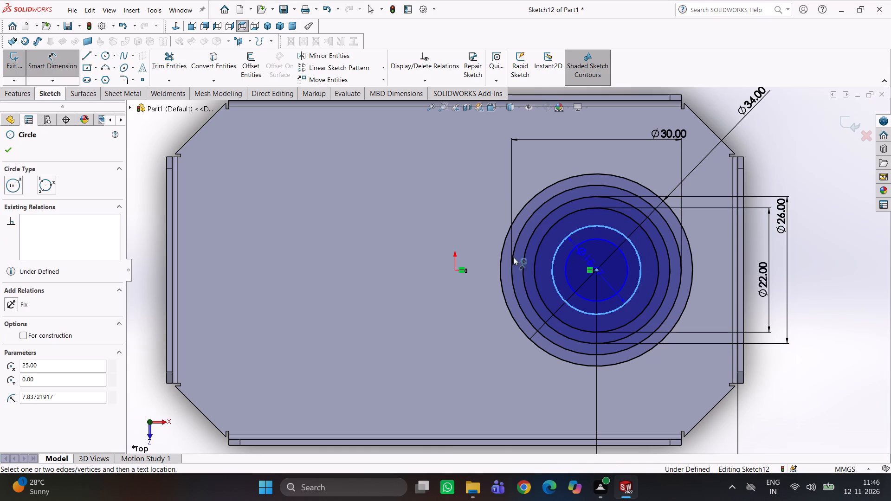
pyautogui.click(426, 250)
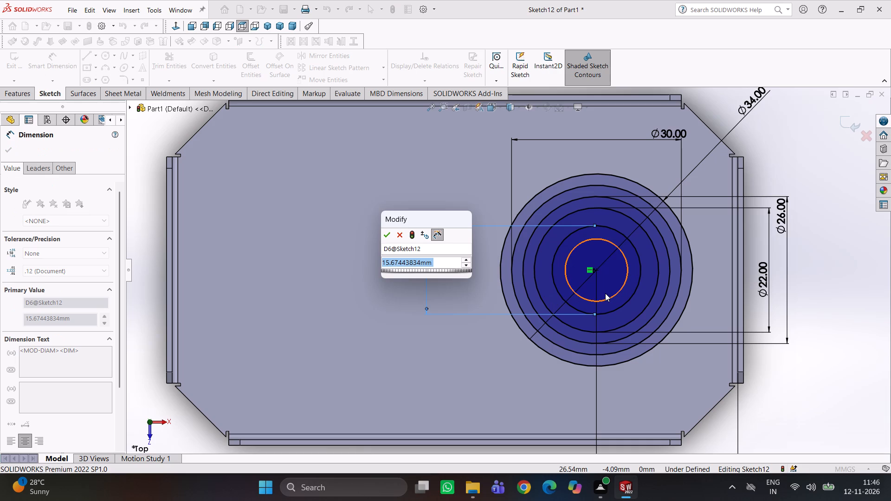
pyautogui.write('9*2')
pyautogui.press('Return')
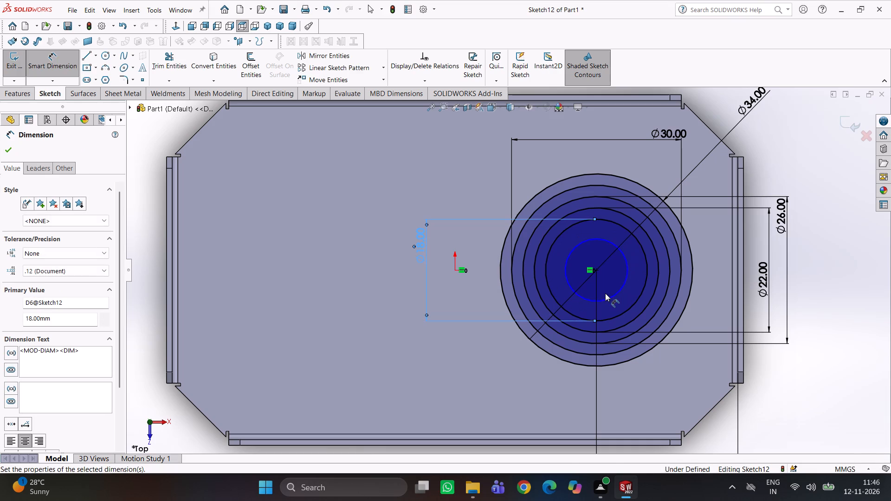
# Dimension the innermost concentric circle with a diameter of 14 mm.
pyautogui.click(602, 240)
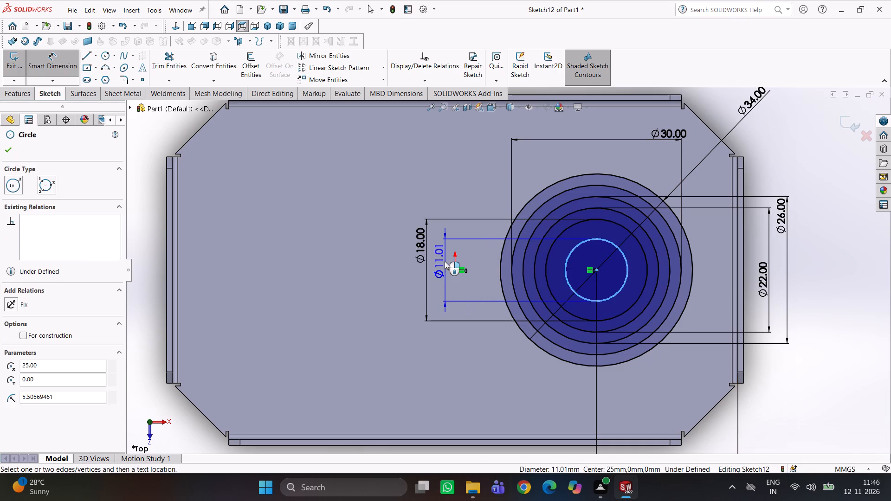
pyautogui.click(445, 261)
pyautogui.press('7')
pyautogui.write('*2')
pyautogui.press('Return')
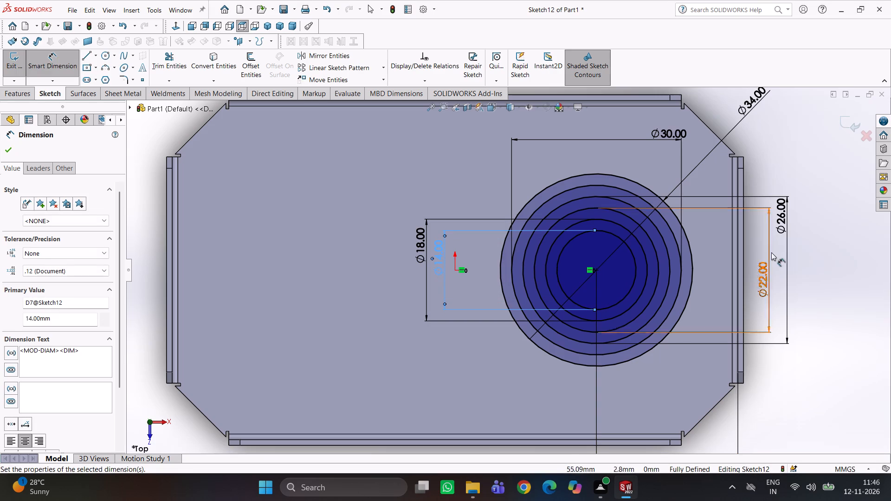
pyautogui.click(831, 236)
# Draw a horizontal construction line from the origin through the circles' centre to the outer edge of the nearest short-side flange.
pyautogui.scroll(1, 752, 227)
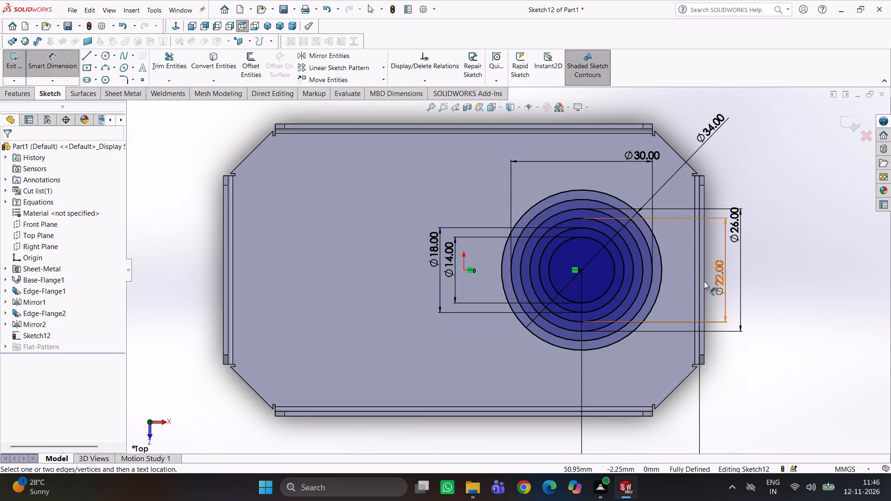
pyautogui.scroll(-2, 707, 248)
pyautogui.moveTo(818, 256); pyautogui.dragTo(748, 272, button='right')
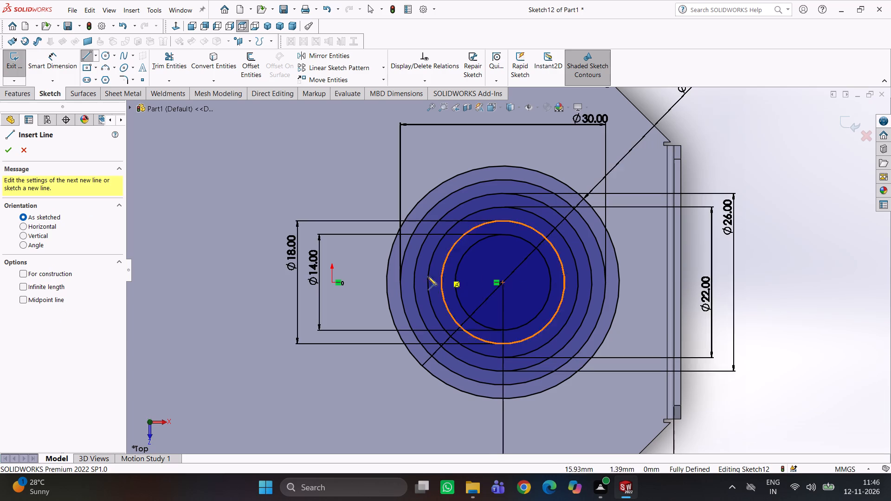
pyautogui.click(333, 283)
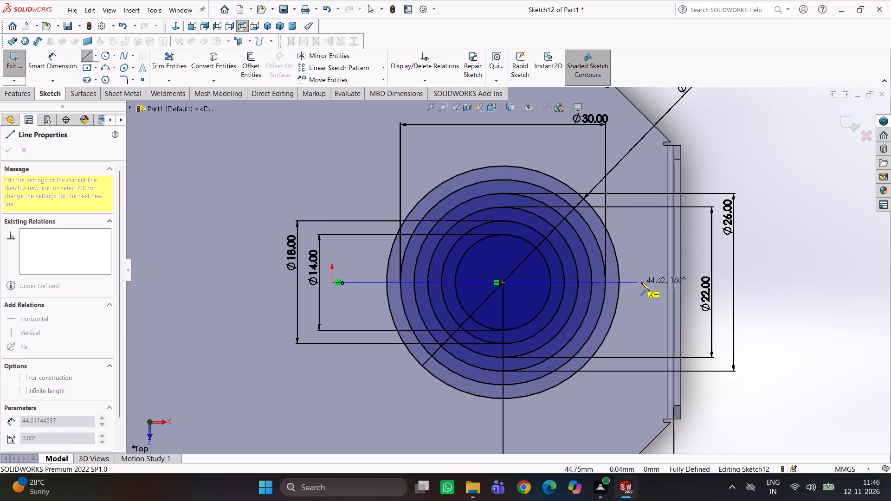
pyautogui.click(681, 283)
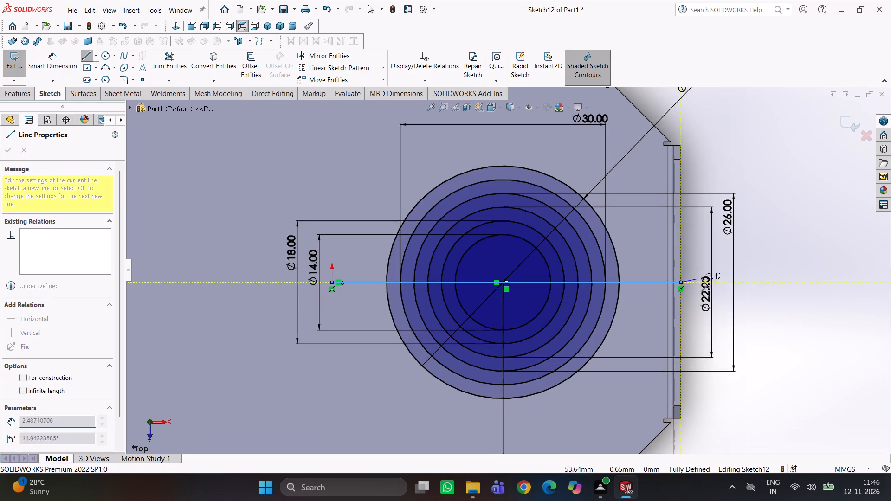
pyautogui.rightClick(744, 290)
pyautogui.click(762, 277)
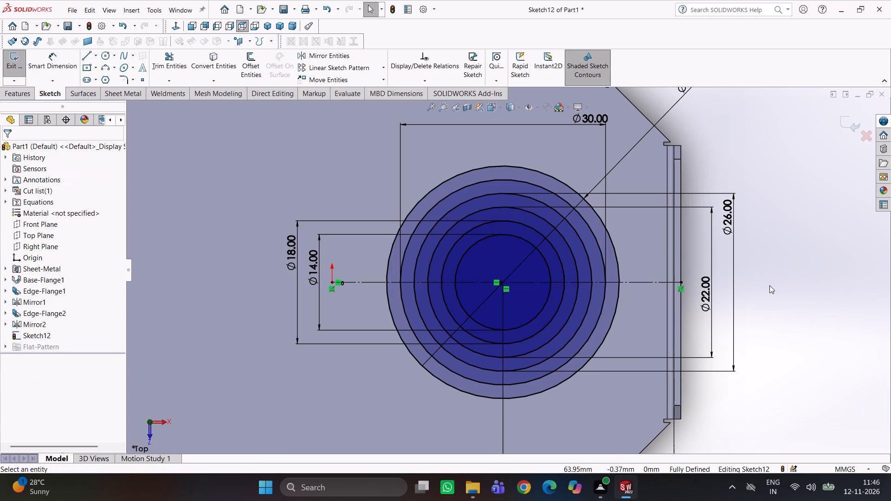
pyautogui.click(769, 285)
# Draw a vertical construction line about 59 mm long through the circles' centre between the base's long edges, and close the sketch.
pyautogui.scroll(3, 714, 297)
pyautogui.moveTo(763, 276); pyautogui.dragTo(674, 292, button='right')
pyautogui.scroll(-3, 504, 189)
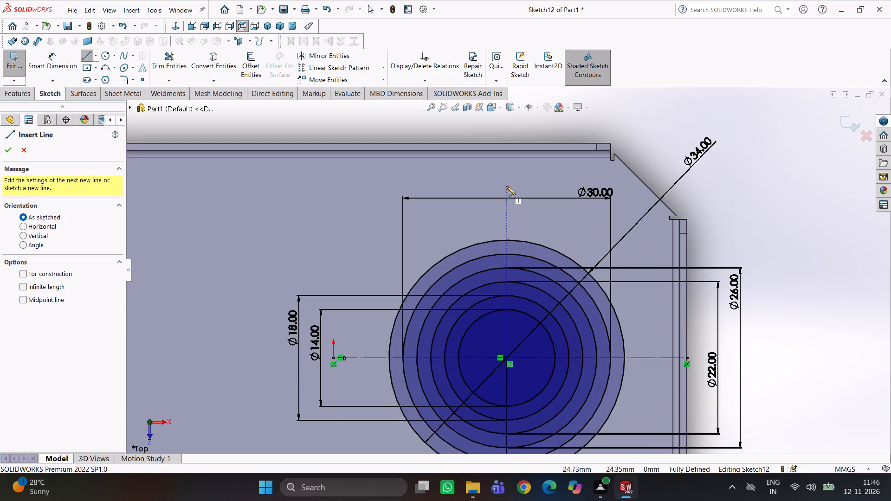
pyautogui.click(506, 155)
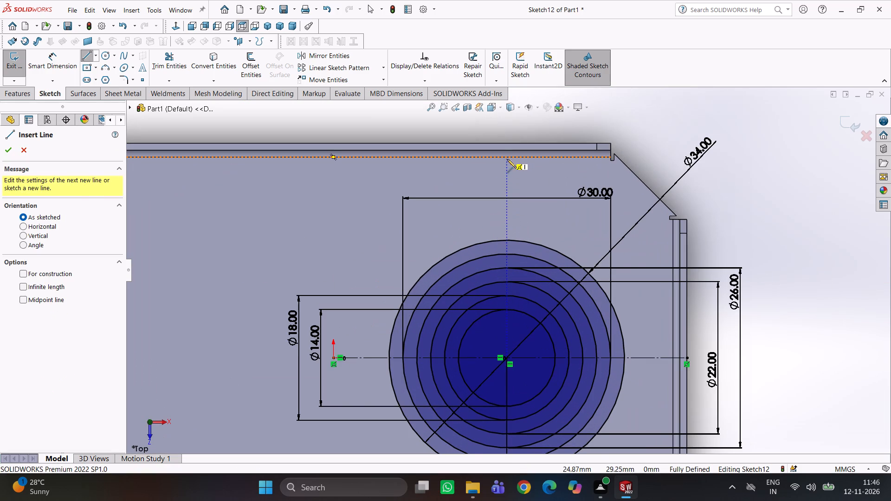
pyautogui.scroll(4, 515, 351)
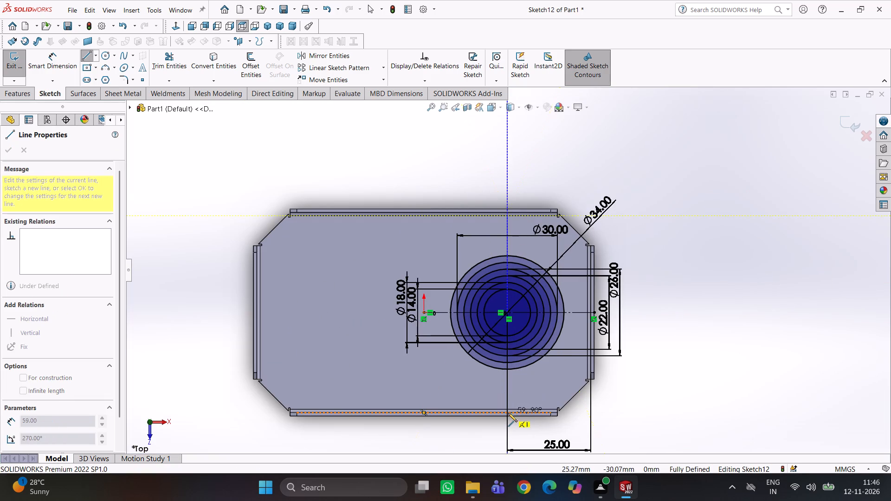
pyautogui.click(509, 408)
pyautogui.rightClick(548, 373)
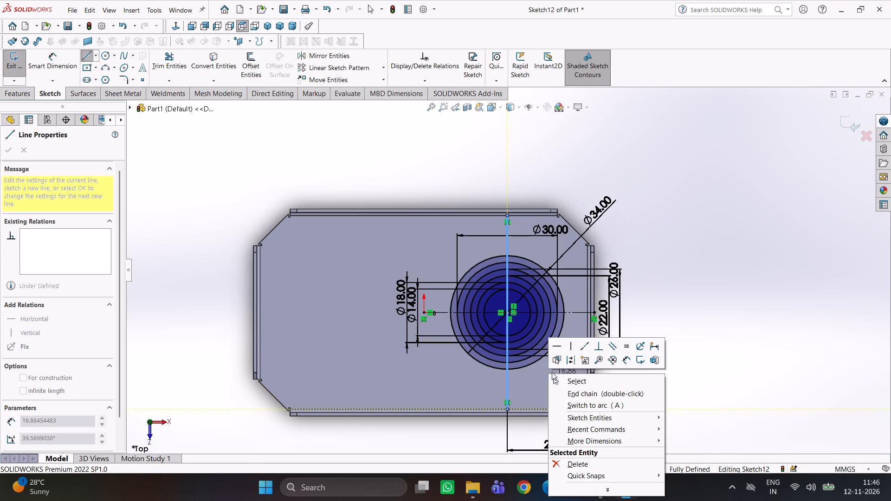
pyautogui.click(570, 361)
pyautogui.click(683, 363)
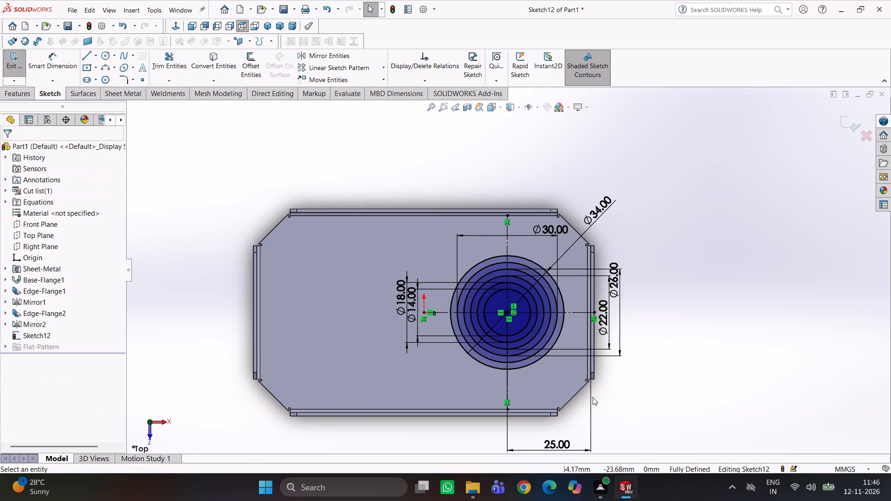
pyautogui.click(321, 241)
pyautogui.click(703, 127)
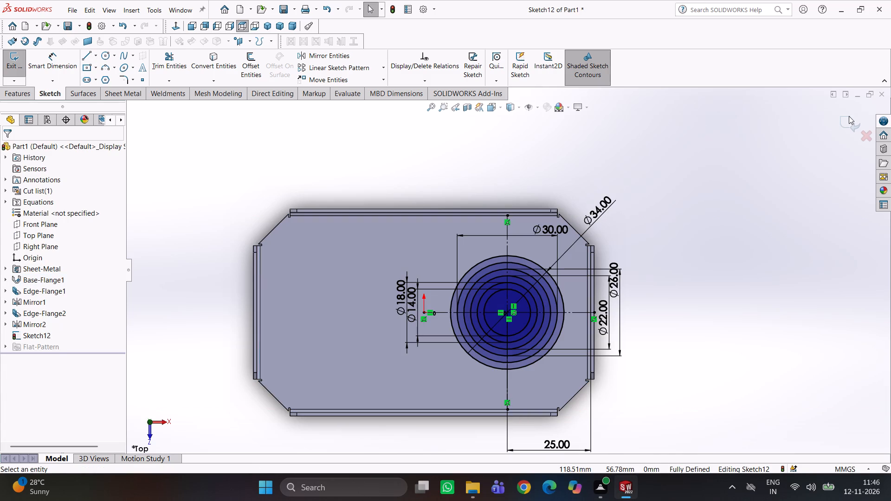
pyautogui.click(845, 121)
# Unfold all the bends of the part, keeping the base flange's large face fixed.
pyautogui.click(396, 255)
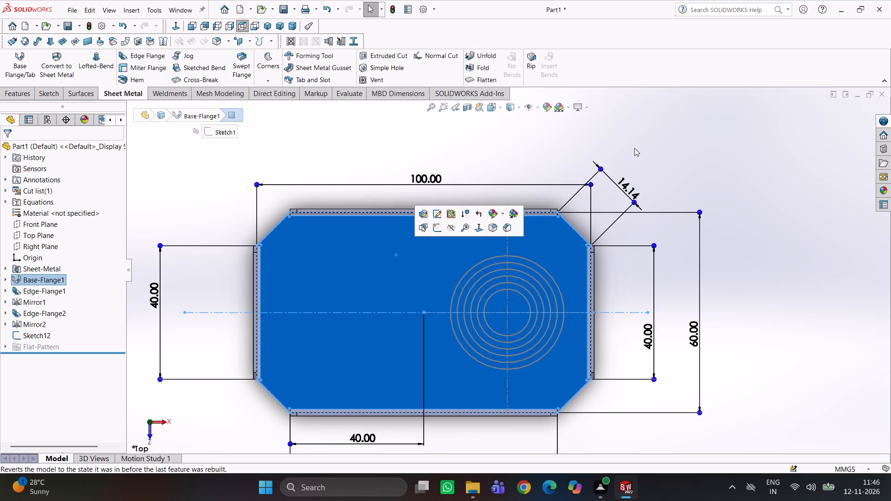
pyautogui.click(681, 124)
pyautogui.click(416, 246)
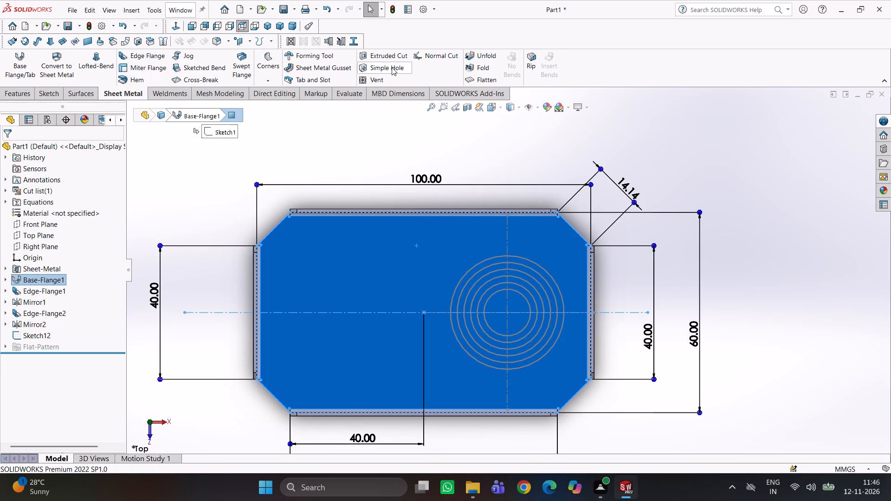
pyautogui.click(482, 54)
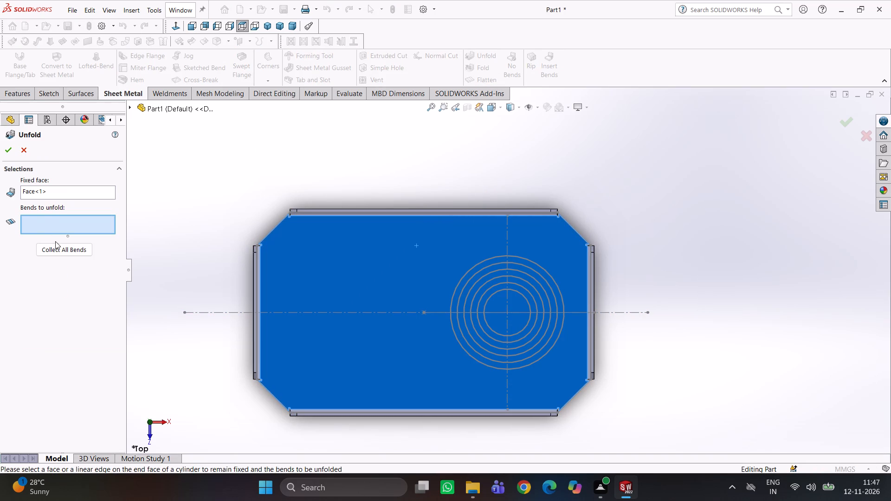
pyautogui.click(62, 253)
pyautogui.click(6, 140)
pyautogui.click(13, 153)
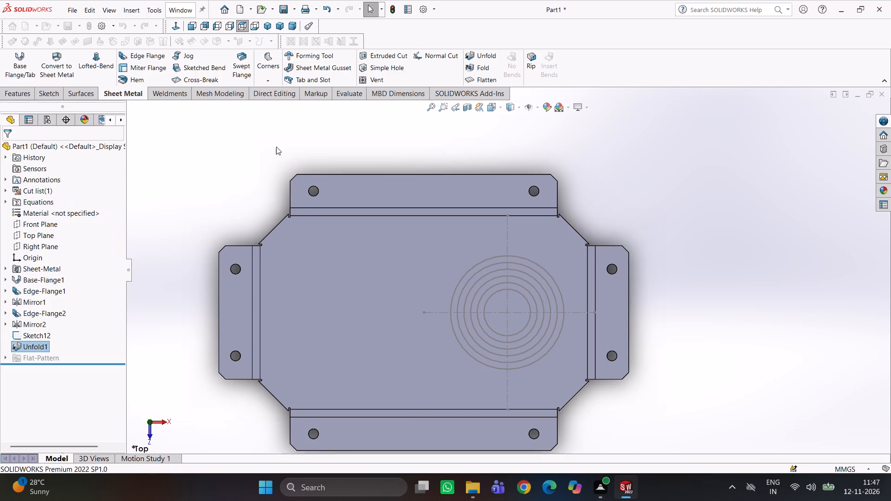
pyautogui.click(290, 147)
# Start a Vent on the base face from the concentric-circle sketch, with the 34 mm circle as its boundary.
pyautogui.scroll(4, 427, 209)
pyautogui.scroll(-3, 425, 294)
pyautogui.click(425, 294)
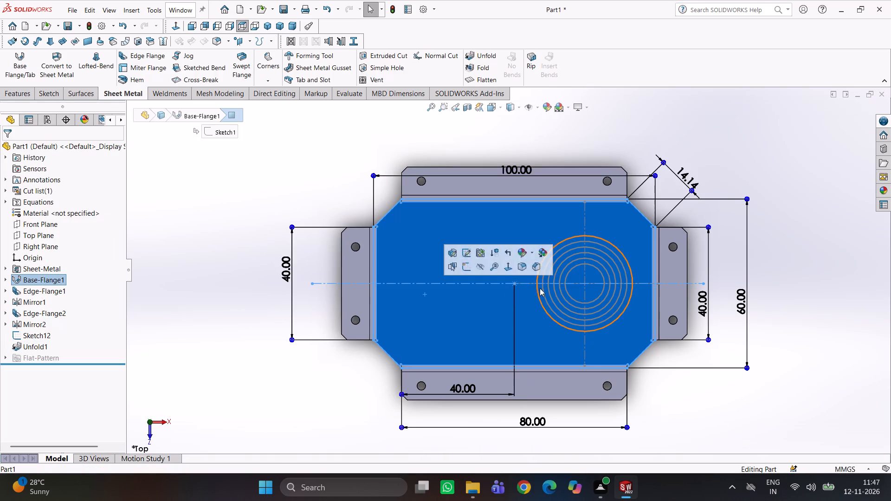
pyautogui.click(136, 321)
pyautogui.click(40, 338)
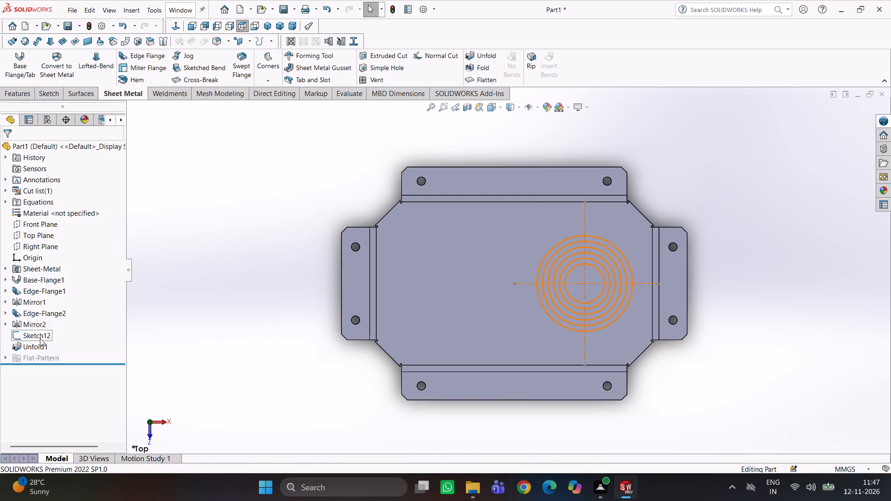
pyautogui.click(187, 298)
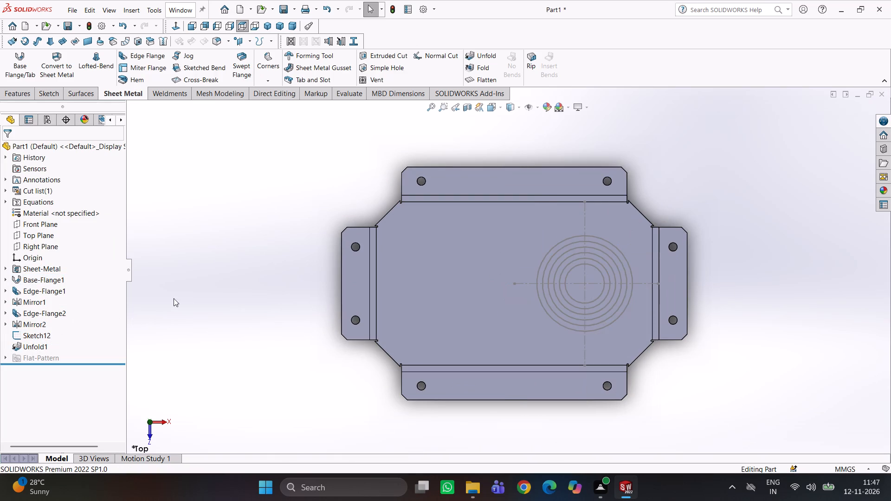
pyautogui.click(31, 335)
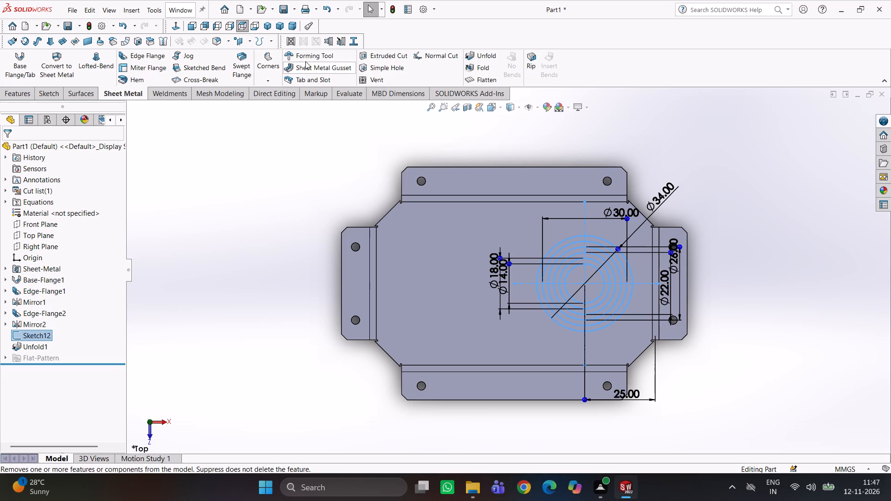
pyautogui.click(380, 77)
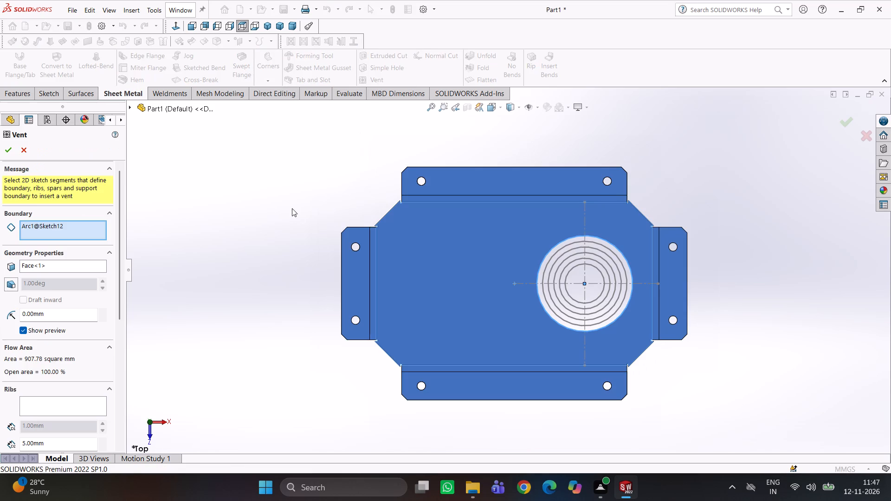
# Assign the two crossing construction lines through the circles' centre as the vent's ribs.
pyautogui.scroll(-4, 550, 259)
pyautogui.moveTo(584, 257); pyautogui.dragTo(501, 326, button='middle')
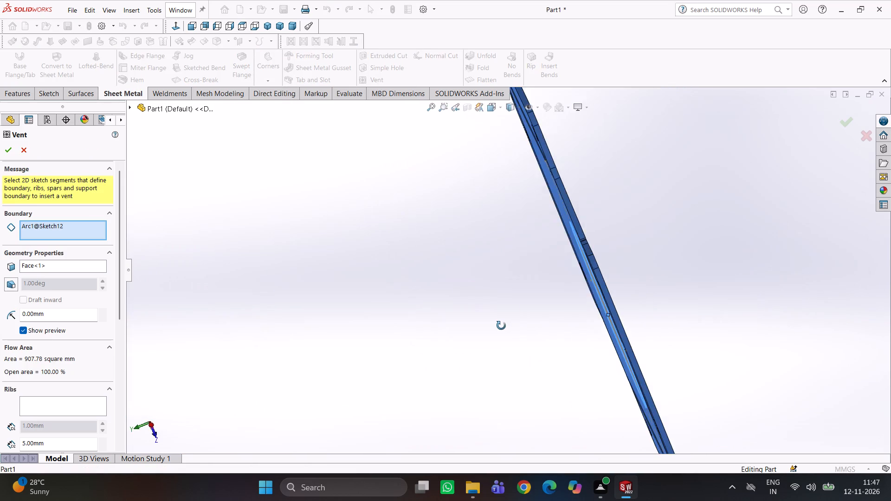
pyautogui.moveTo(501, 326); pyautogui.dragTo(605, 263, button='middle')
pyautogui.scroll(5, 600, 257)
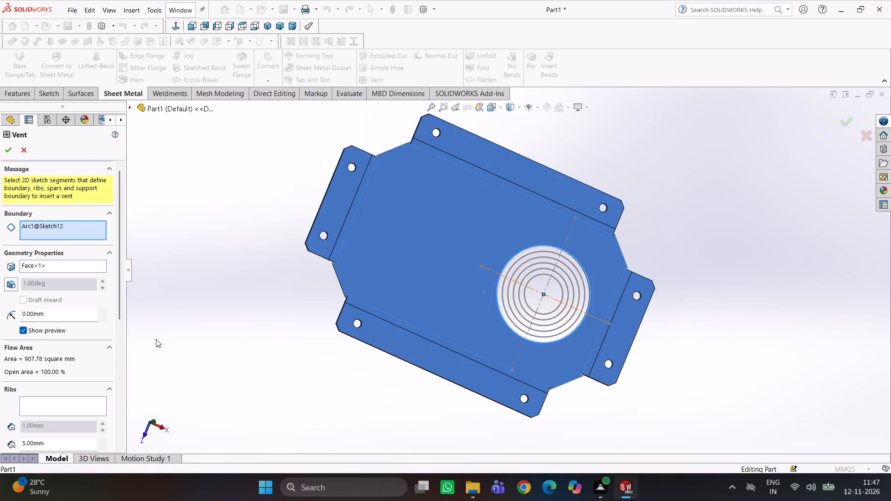
pyautogui.moveTo(119, 296); pyautogui.dragTo(122, 315)
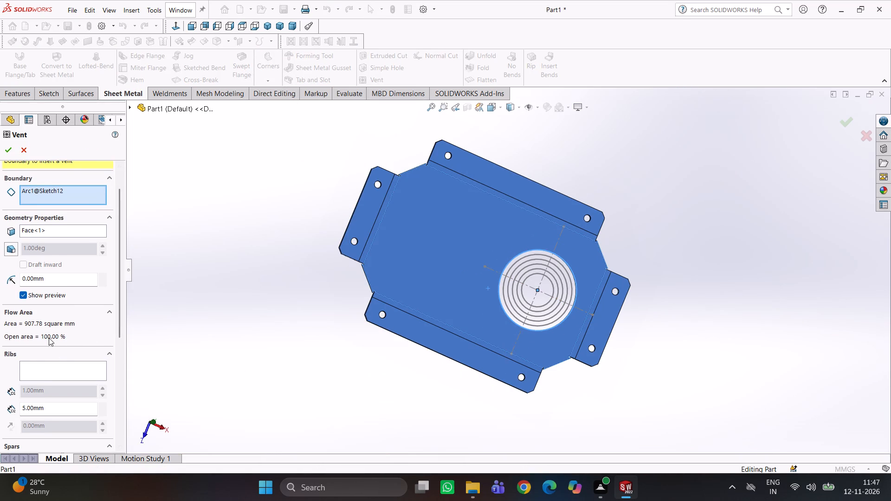
pyautogui.click(42, 373)
pyautogui.scroll(-5, 575, 302)
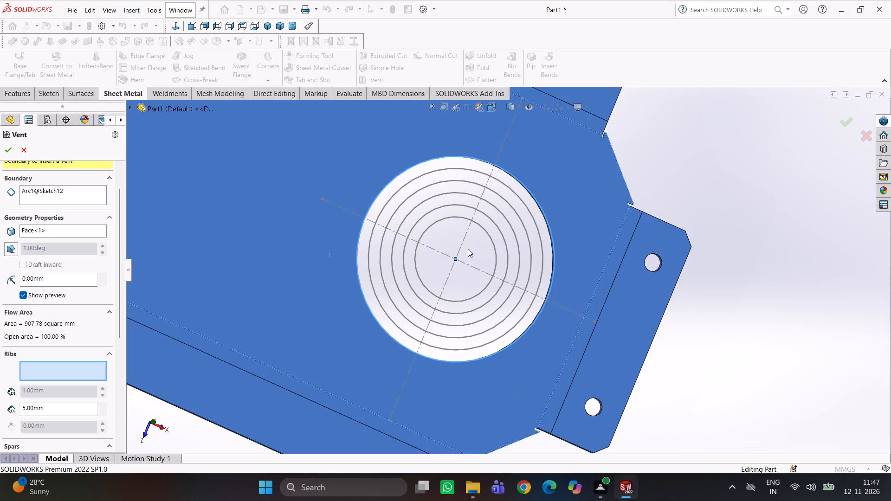
pyautogui.click(465, 242)
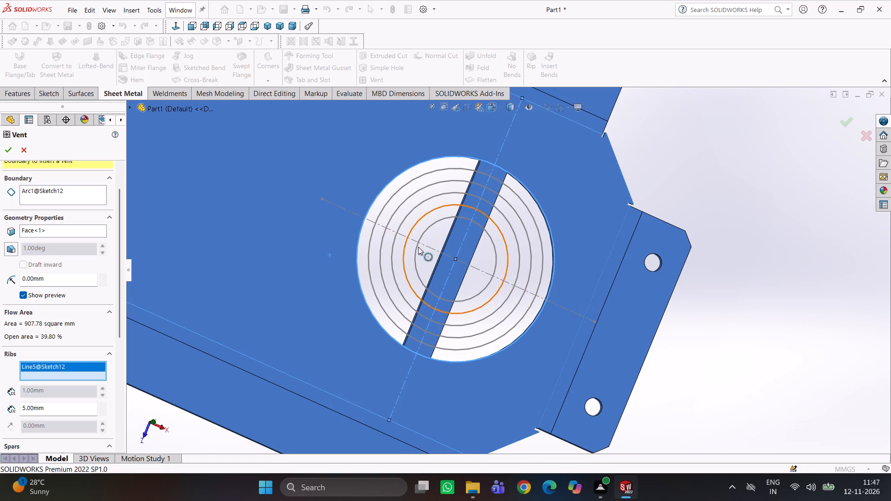
pyautogui.click(429, 247)
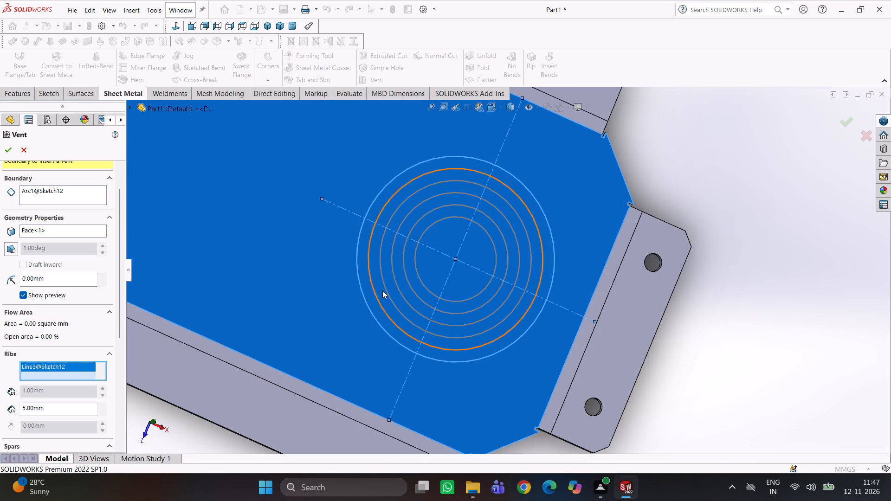
# Assign the five inner concentric circles, from the 30 mm one inward to the 14 mm one, as the vent's spars.
pyautogui.scroll(3, 385, 286)
pyautogui.scroll(1, 461, 284)
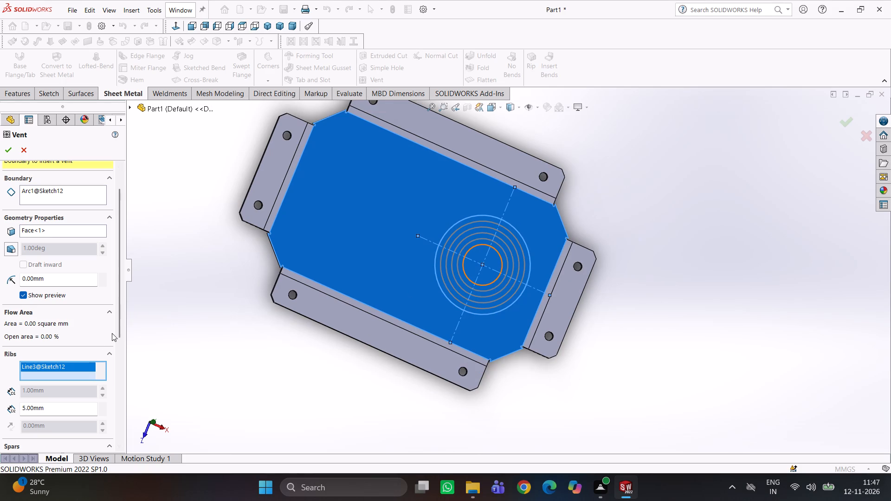
pyautogui.moveTo(122, 327); pyautogui.dragTo(136, 393)
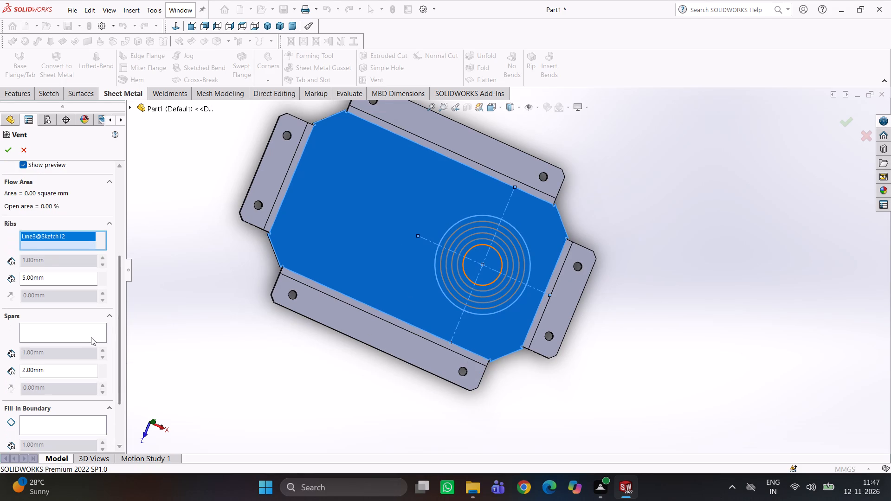
pyautogui.click(87, 332)
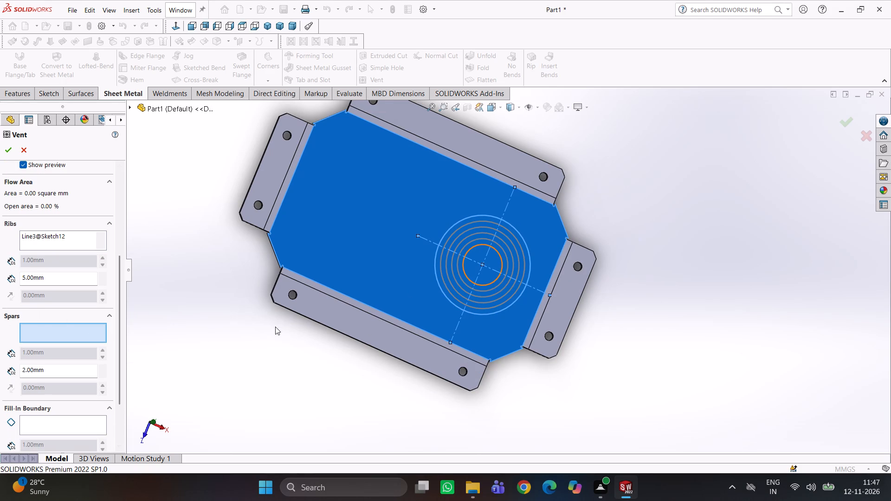
pyautogui.click(461, 226)
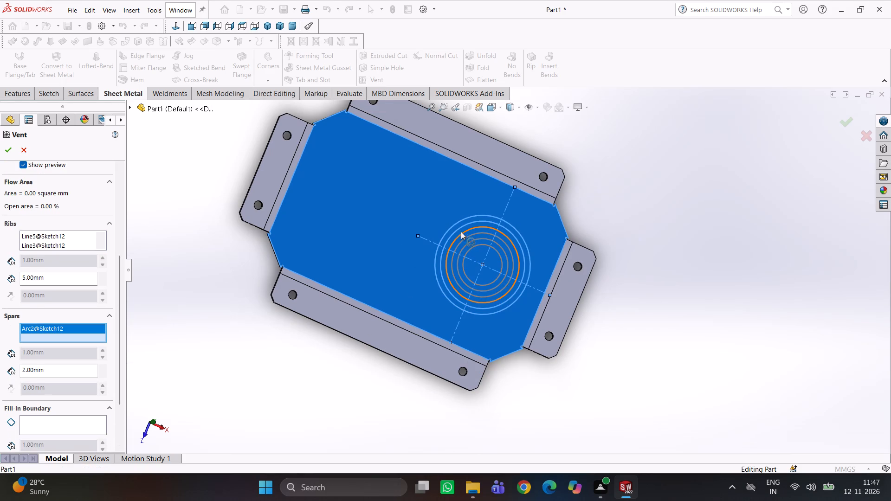
pyautogui.click(461, 234)
pyautogui.click(461, 238)
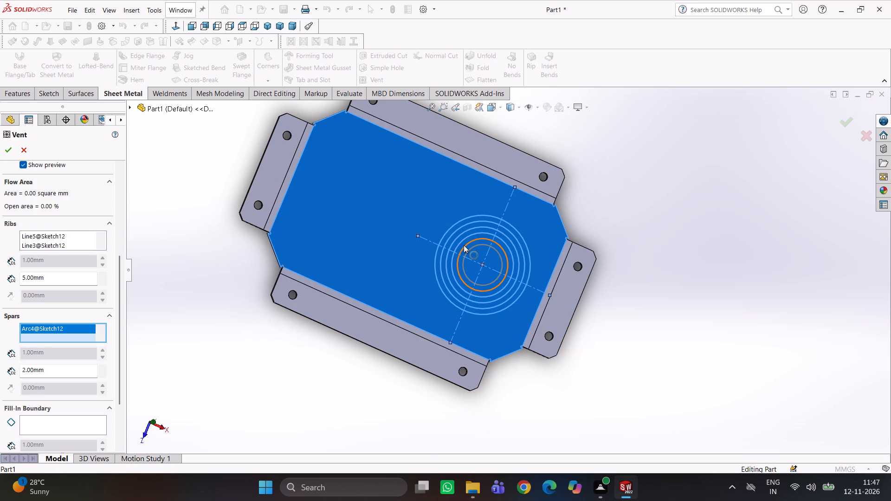
pyautogui.click(464, 245)
pyautogui.click(466, 250)
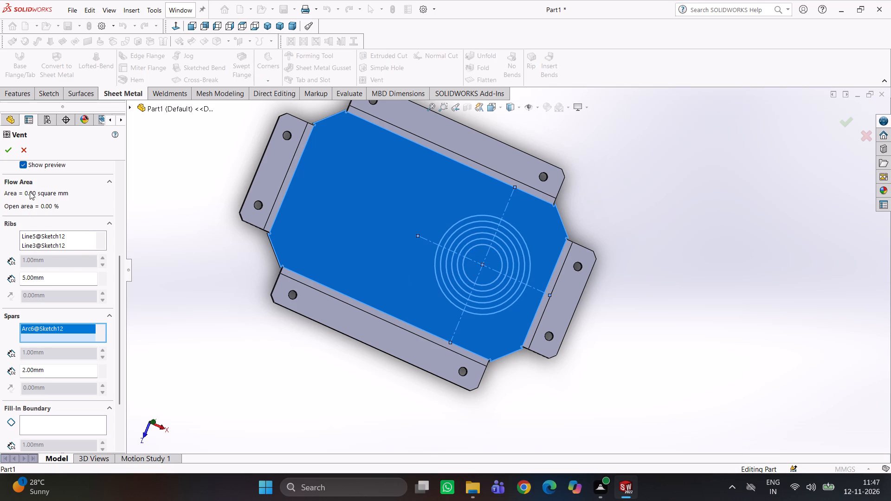
pyautogui.moveTo(117, 332); pyautogui.dragTo(118, 356)
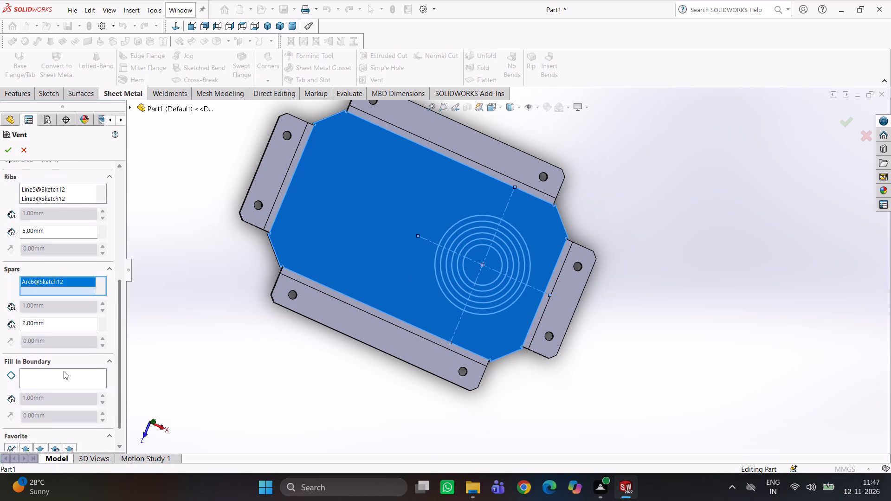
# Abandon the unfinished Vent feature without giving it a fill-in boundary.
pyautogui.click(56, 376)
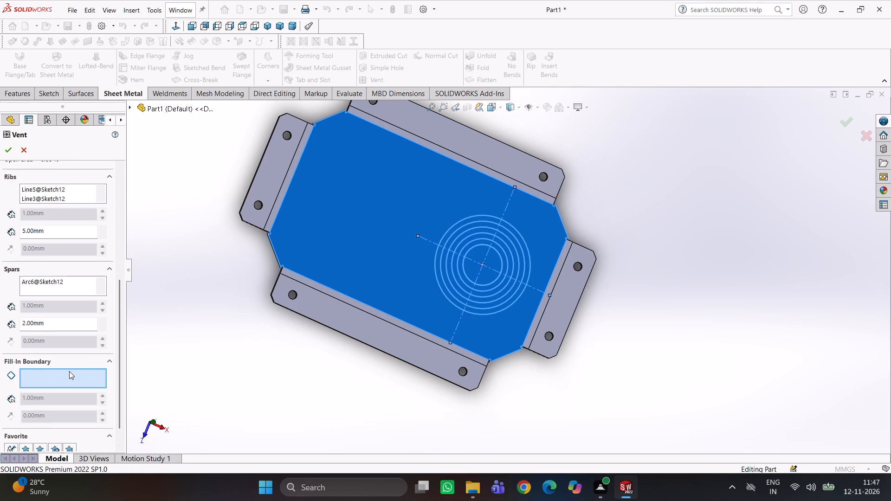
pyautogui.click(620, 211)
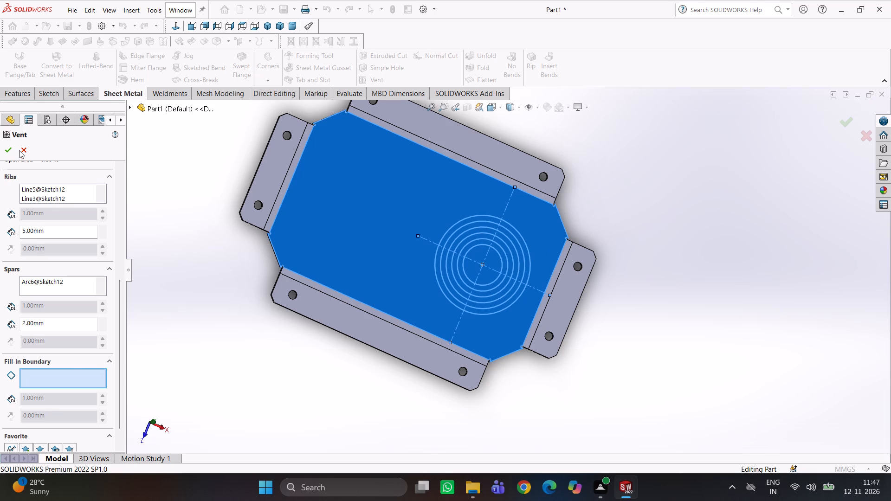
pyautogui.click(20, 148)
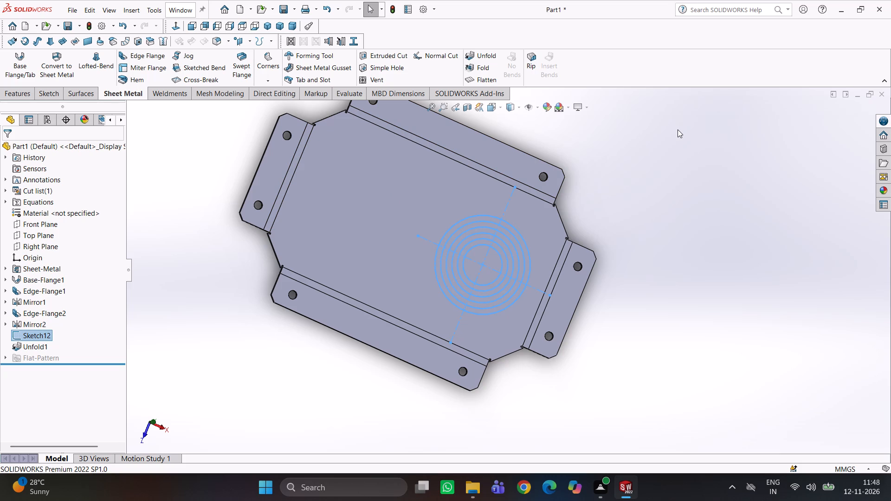
# Reopen the concentric-circle sketch on the base face for editing.
pyautogui.scroll(-4, 503, 335)
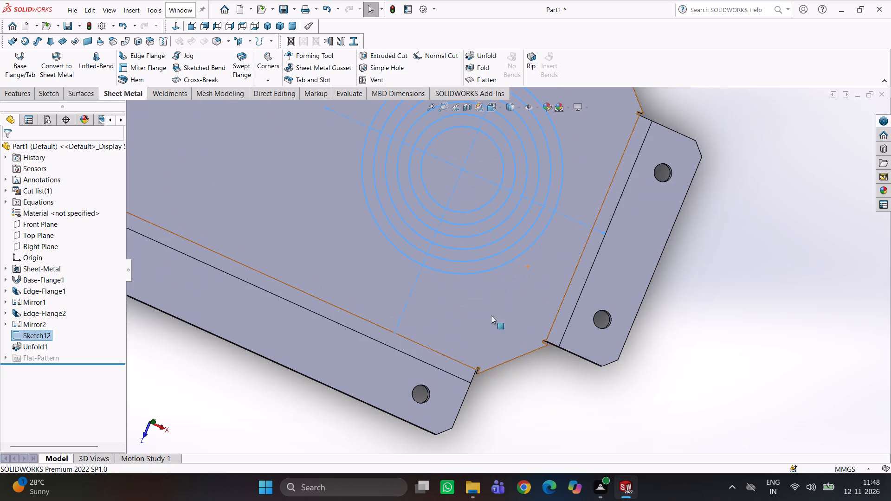
pyautogui.scroll(3, 487, 305)
pyautogui.click(44, 335)
pyautogui.click(53, 307)
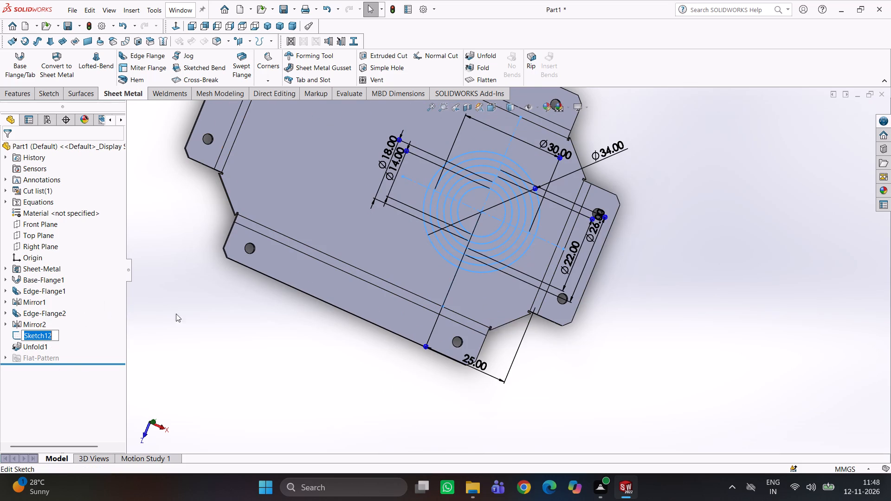
pyautogui.click(654, 138)
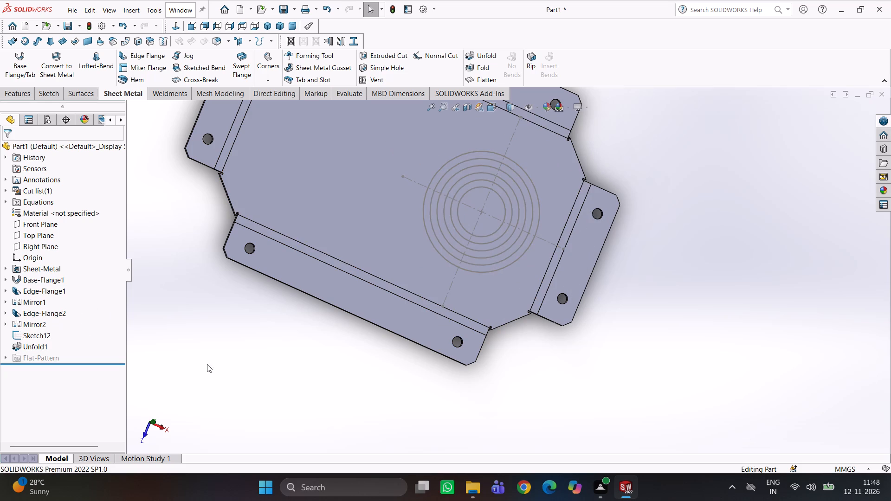
pyautogui.click(38, 333)
pyautogui.click(46, 303)
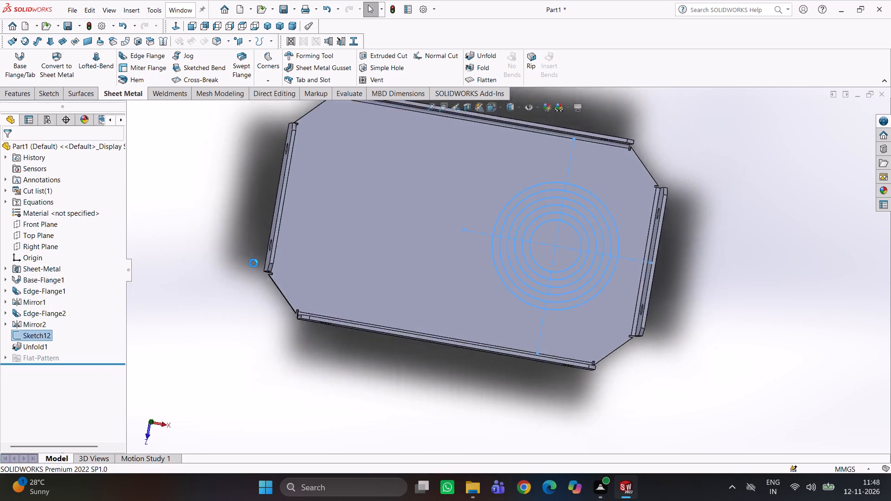
pyautogui.click(797, 257)
pyautogui.scroll(-4, 622, 337)
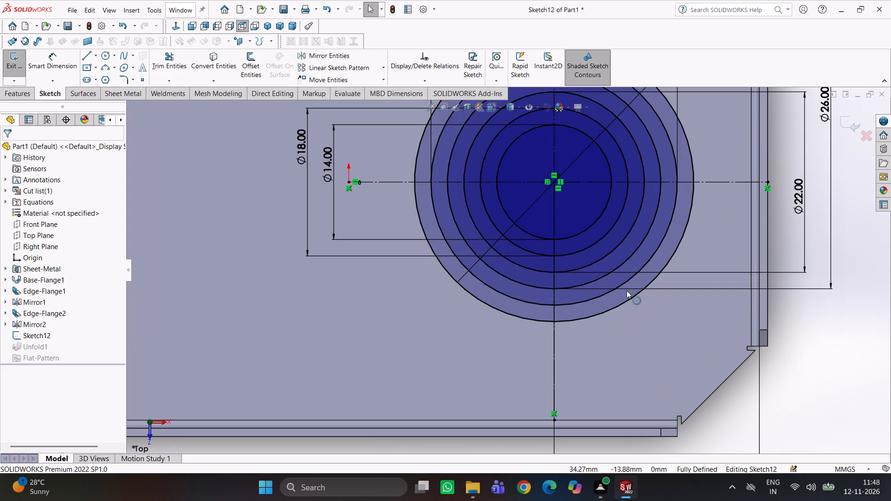
pyautogui.scroll(3, 784, 208)
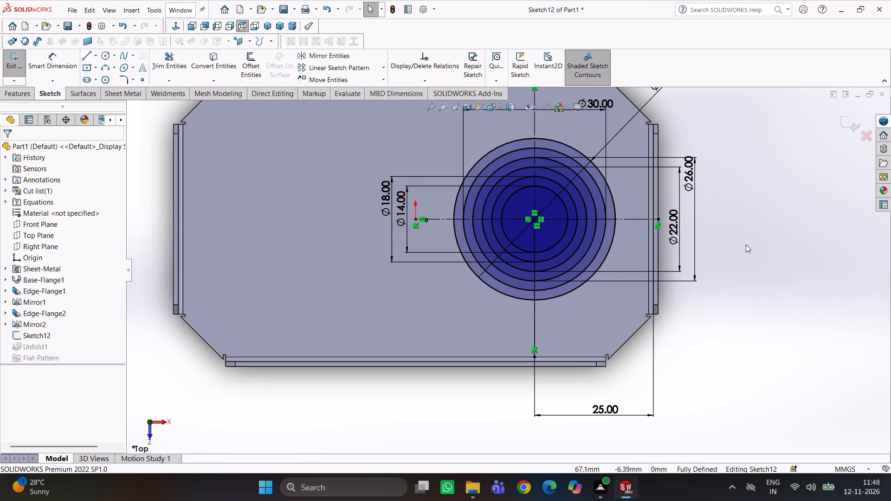
# Sketch a vertical line about 17 mm long from the horizontal centreline up to the 34 mm circle, just left of the vertical centreline.
pyautogui.moveTo(791, 225); pyautogui.dragTo(712, 229, button='right')
pyautogui.scroll(-4, 545, 210)
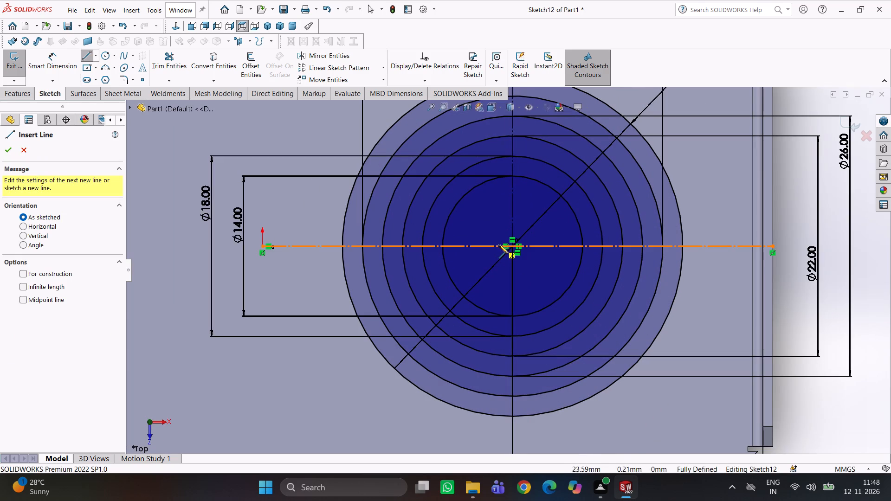
pyautogui.click(499, 246)
pyautogui.scroll(2, 501, 149)
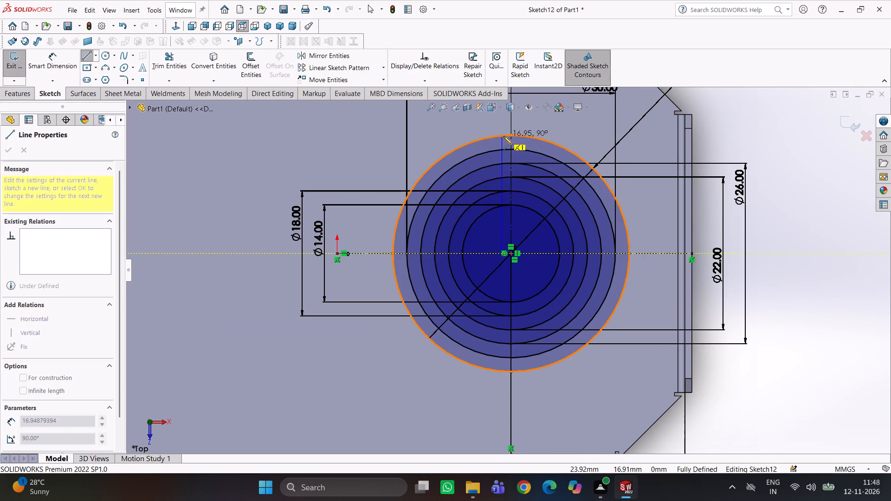
pyautogui.click(504, 136)
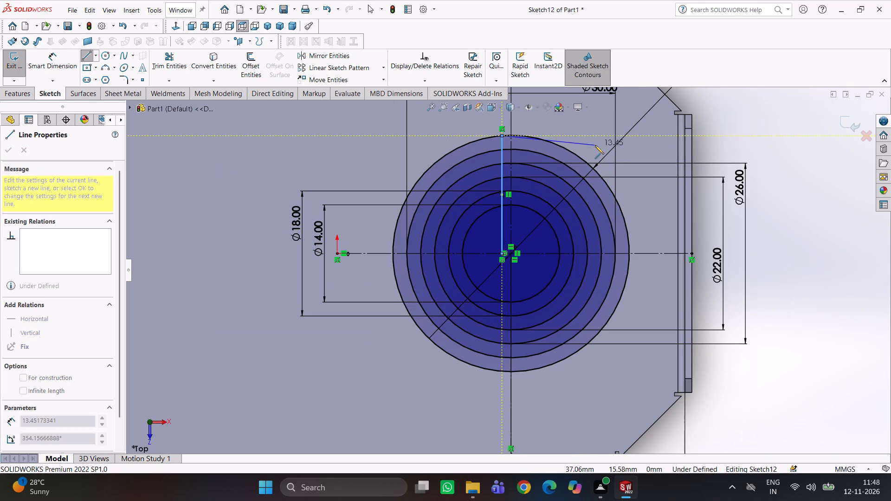
pyautogui.press('Escape')
# Dimension the vertical line 1 mm from the circles' vertical centreline.
pyautogui.scroll(-3, 542, 247)
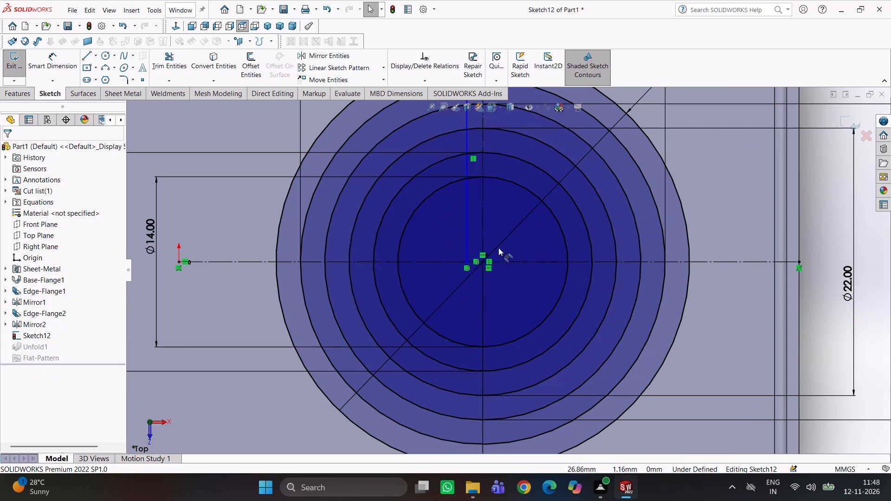
pyautogui.scroll(2, 493, 245)
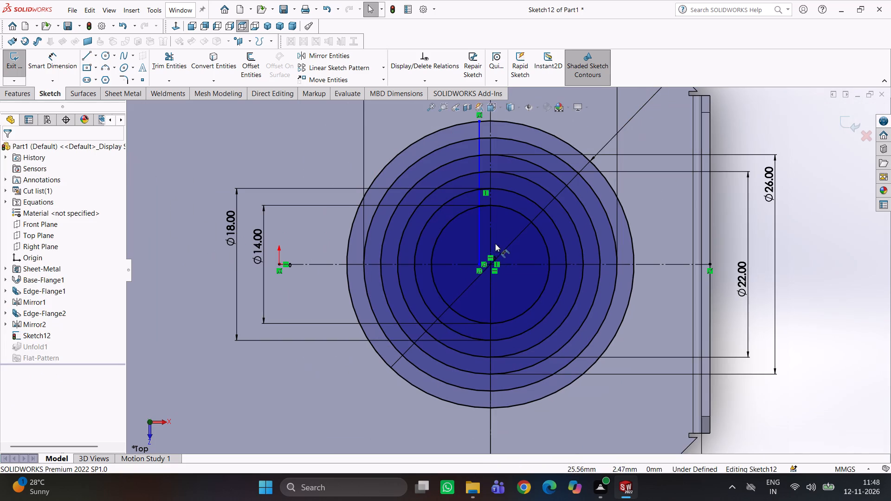
pyautogui.scroll(2, 487, 199)
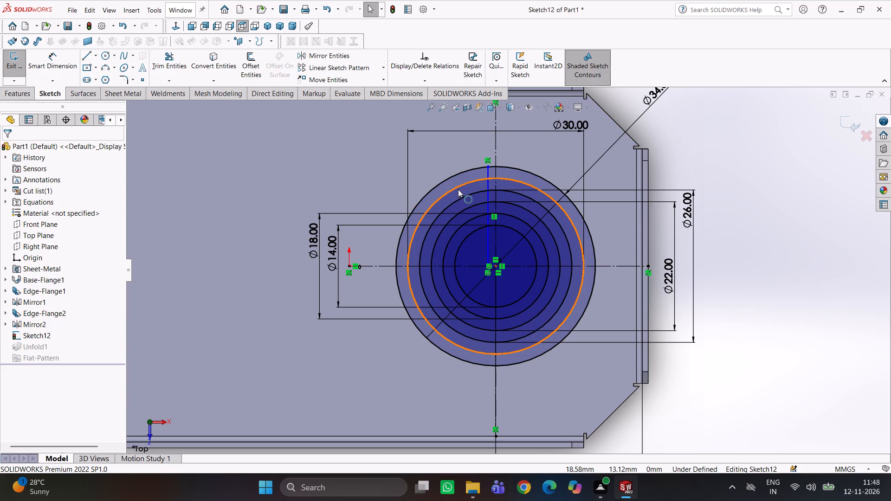
pyautogui.scroll(-3, 558, 166)
pyautogui.moveTo(778, 177); pyautogui.dragTo(763, 99, button='right')
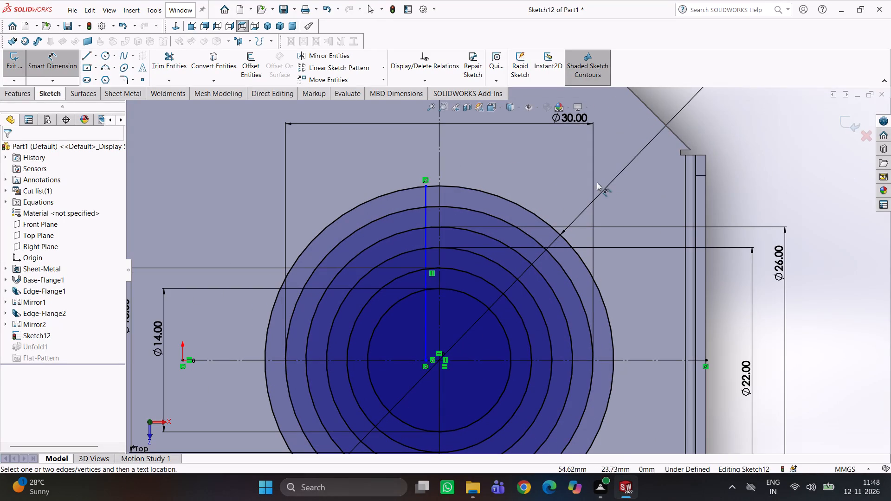
pyautogui.click(439, 212)
pyautogui.click(424, 212)
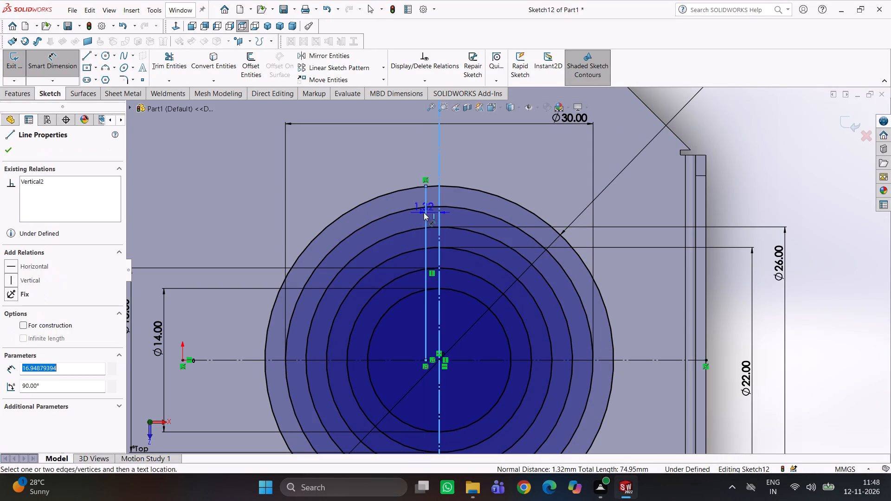
pyautogui.click(432, 142)
pyautogui.press('1')
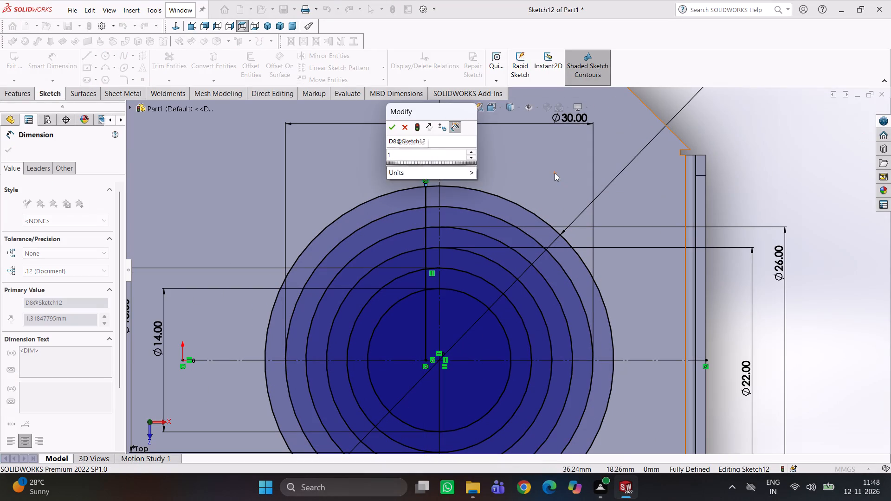
pyautogui.press('Return')
pyautogui.click(773, 179)
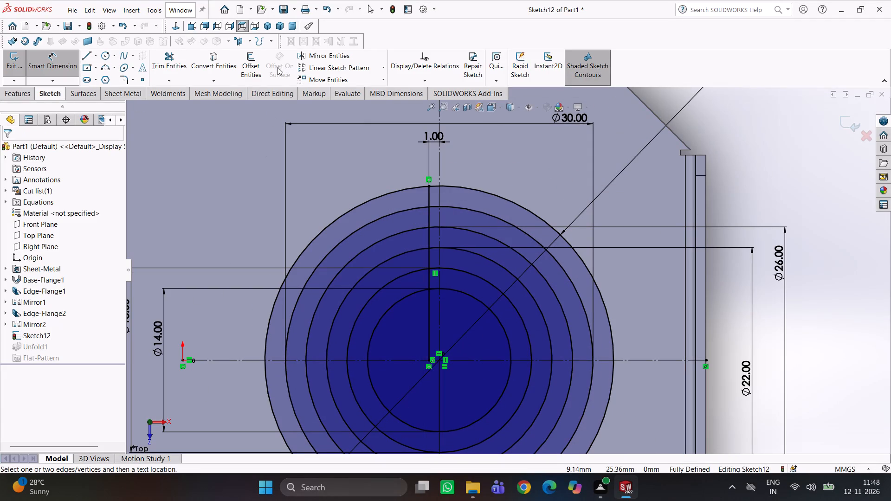
# Offset the vertical line by 2 mm across the vertical centreline, keeping the offset dimension.
pyautogui.click(260, 62)
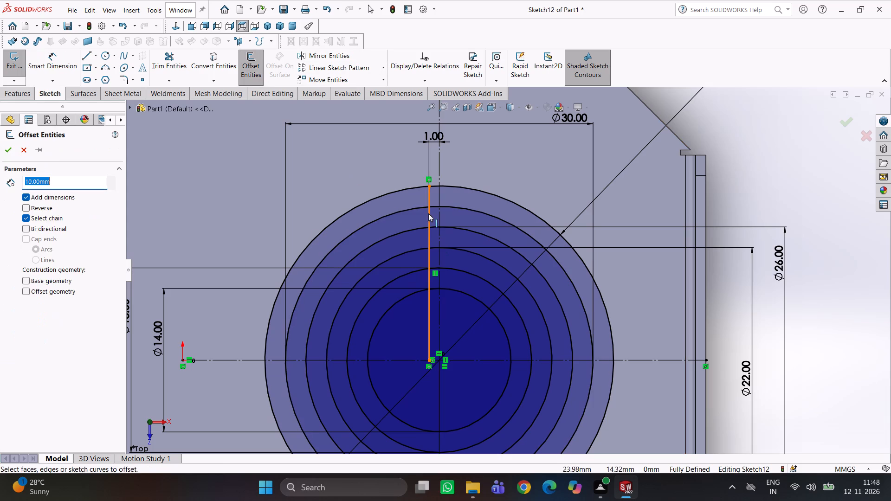
pyautogui.click(428, 213)
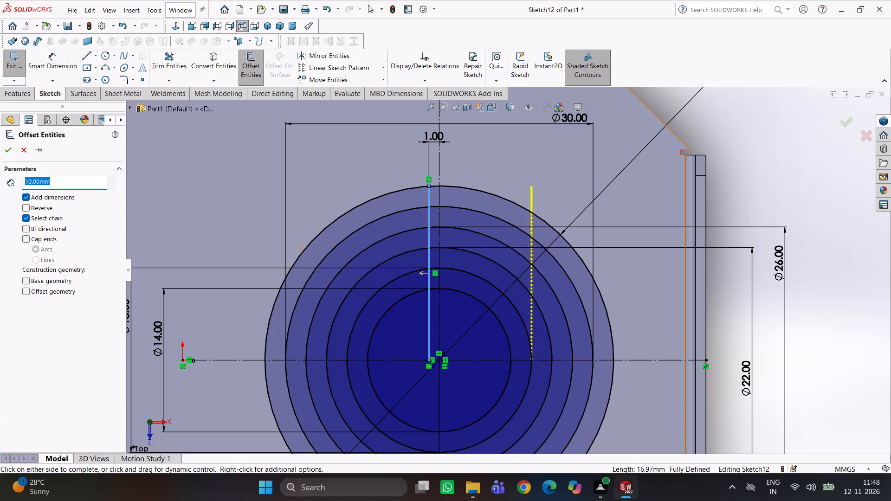
pyautogui.press('2')
pyautogui.press('Return')
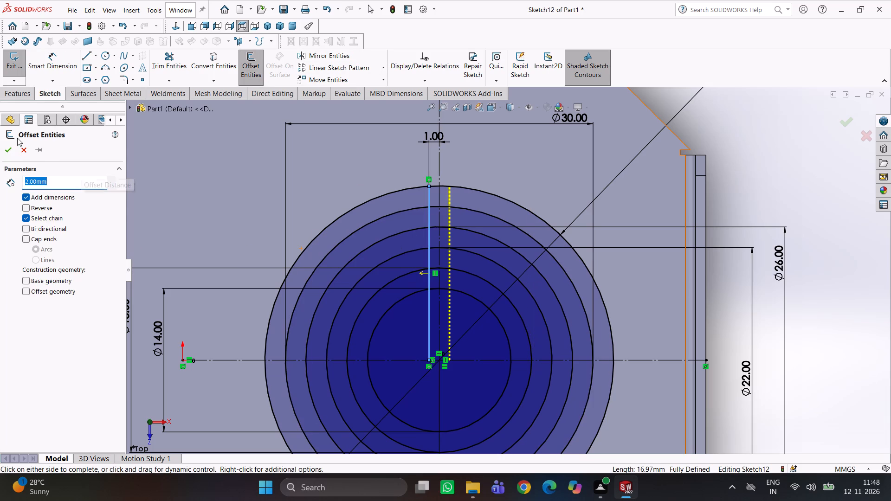
pyautogui.click(10, 153)
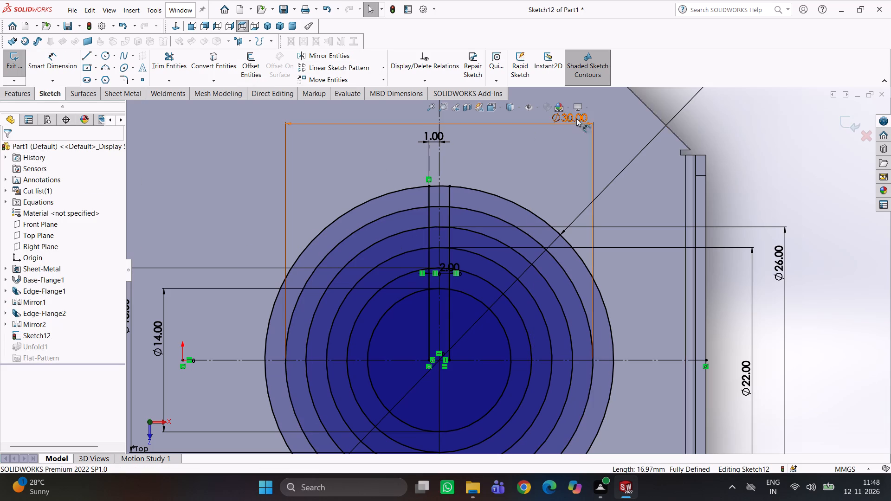
pyautogui.click(693, 111)
# Examine where the two parallel vertical lines end at the outer circle and near the circles' centre.
pyautogui.scroll(2, 501, 264)
pyautogui.scroll(-1, 478, 330)
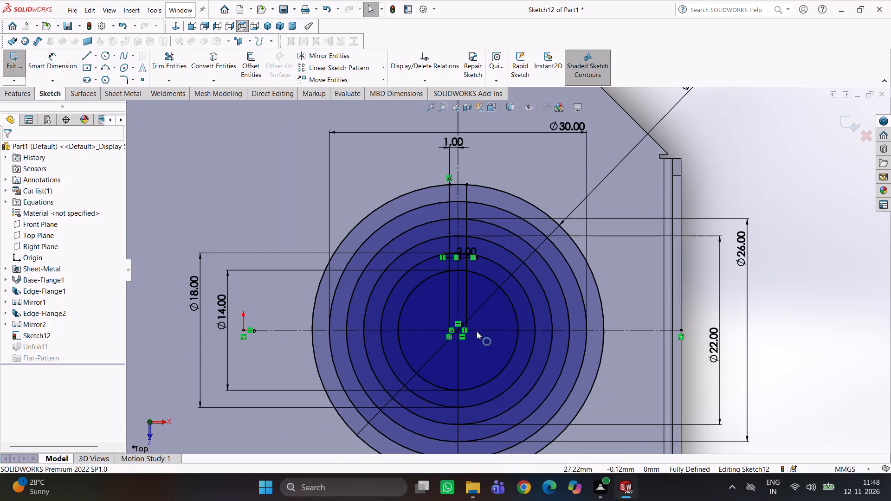
pyautogui.scroll(-4, 453, 185)
pyautogui.scroll(-5, 497, 198)
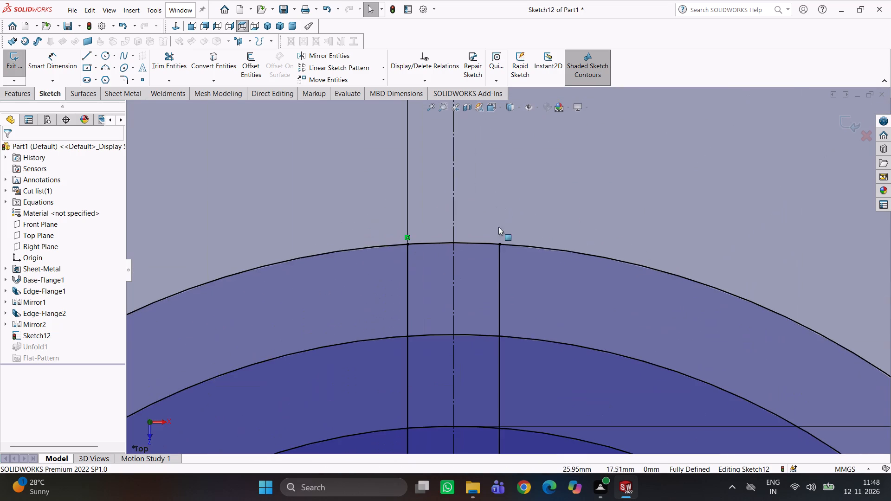
pyautogui.scroll(-10, 496, 251)
pyautogui.scroll(14, 504, 238)
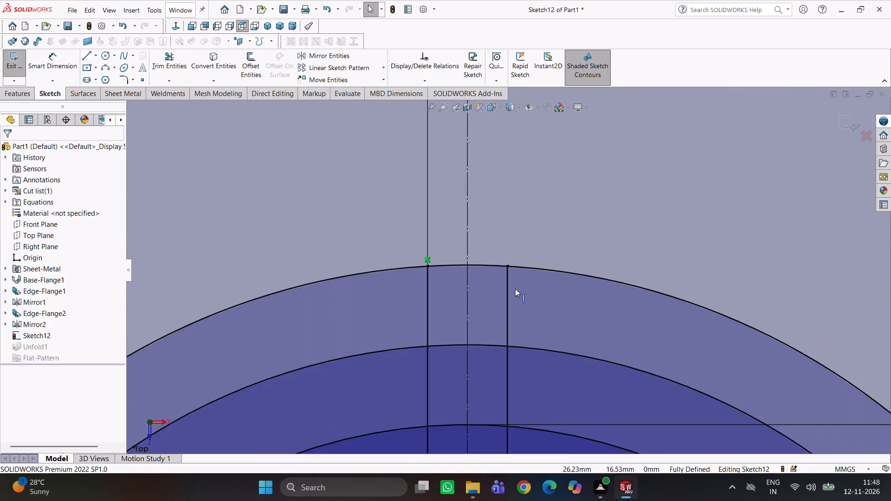
pyautogui.scroll(9, 515, 289)
pyautogui.scroll(-7, 515, 339)
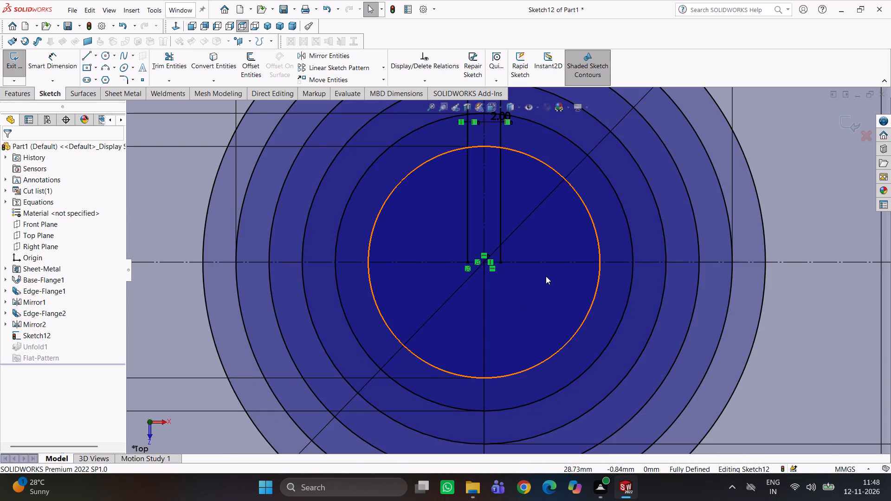
pyautogui.scroll(7, 546, 276)
# Sketch a horizontal line about 17 mm long from the vertical centreline rightward to the 34 mm circle, just above the horizontal centreline.
pyautogui.moveTo(778, 190); pyautogui.dragTo(742, 194, button='right')
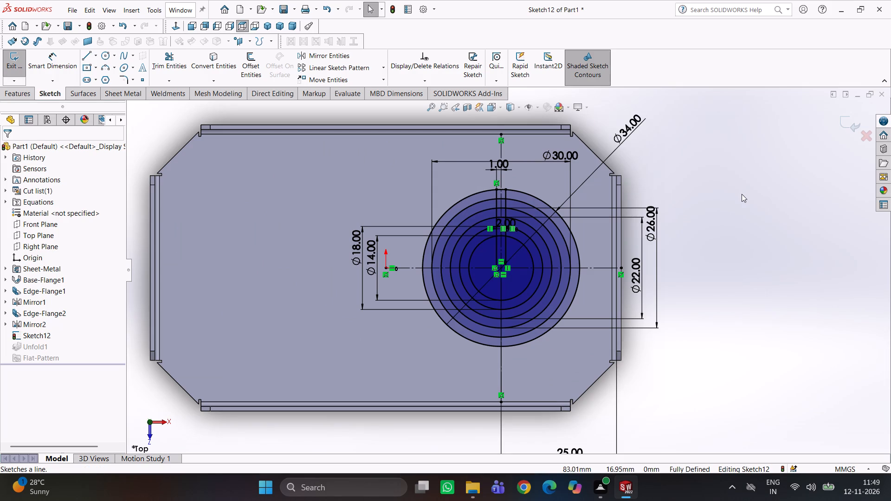
pyautogui.moveTo(742, 194); pyautogui.dragTo(713, 196, button='right')
pyautogui.scroll(-4, 488, 267)
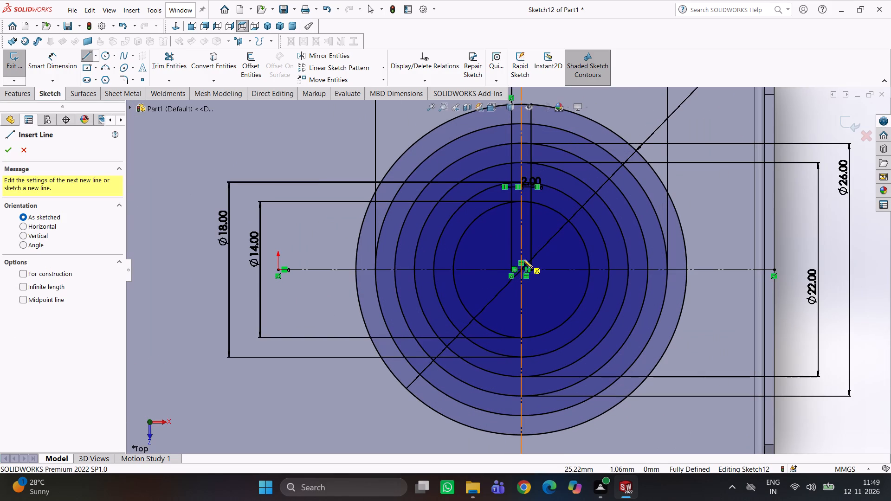
pyautogui.click(522, 256)
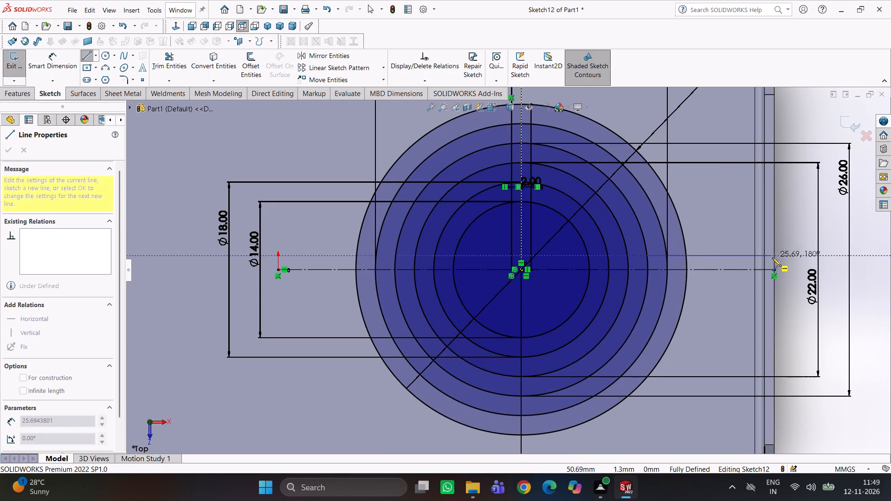
pyautogui.click(687, 256)
pyautogui.press('Escape')
# Dimension the new horizontal line 1 mm from the circles' horizontal centreline.
pyautogui.moveTo(877, 267); pyautogui.dragTo(872, 267, button='right')
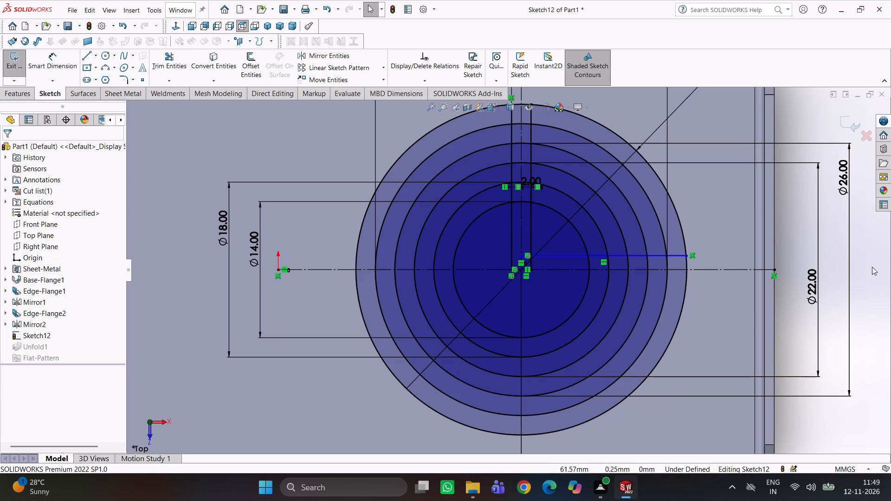
pyautogui.moveTo(872, 267); pyautogui.dragTo(851, 213, button='right')
pyautogui.click(656, 253)
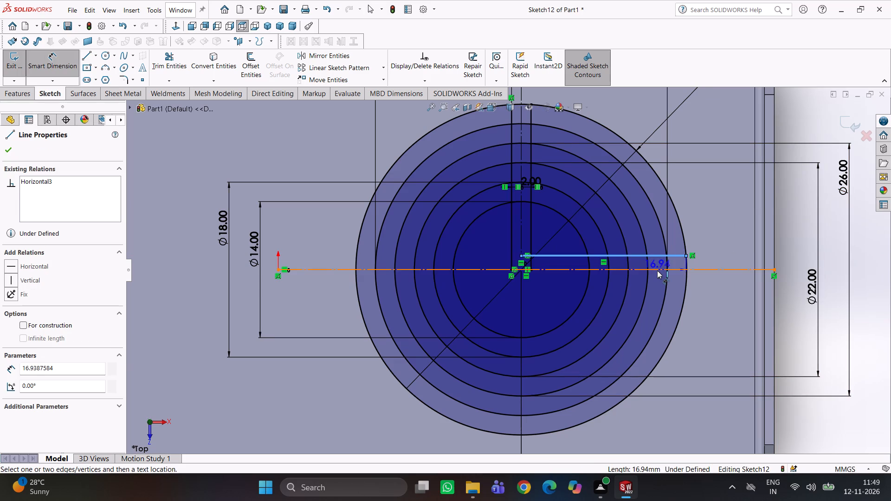
pyautogui.click(657, 270)
pyautogui.click(737, 253)
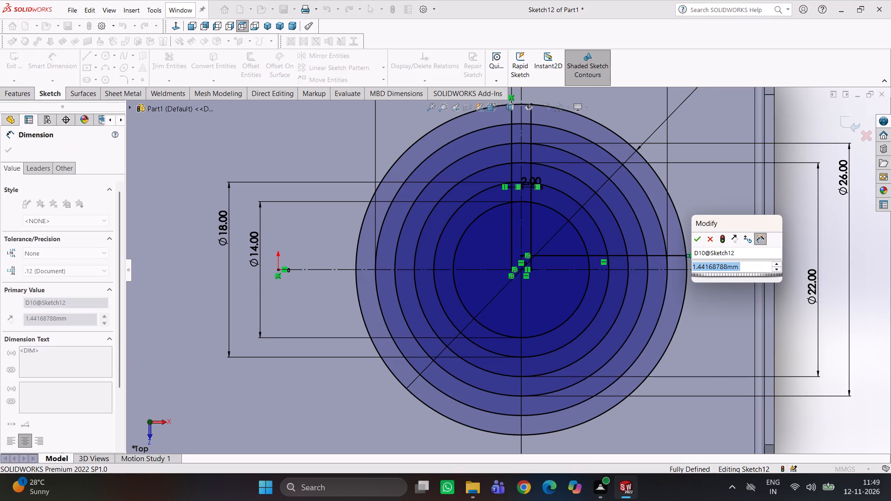
pyautogui.press('1')
pyautogui.press('Return')
pyautogui.scroll(3, 780, 276)
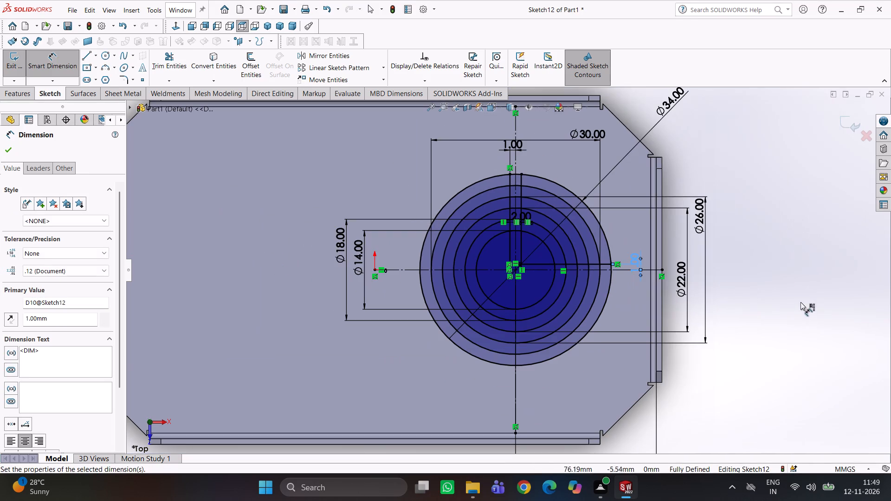
pyautogui.click(800, 302)
# Offset the horizontal line by 2 mm to below the horizontal centreline, keeping the offset dimension.
pyautogui.scroll(-4, 581, 272)
pyautogui.click(250, 64)
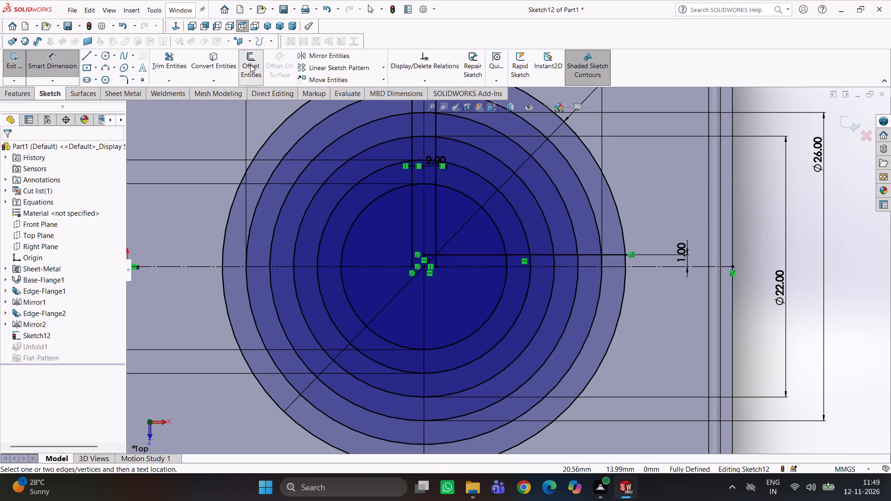
pyautogui.click(482, 257)
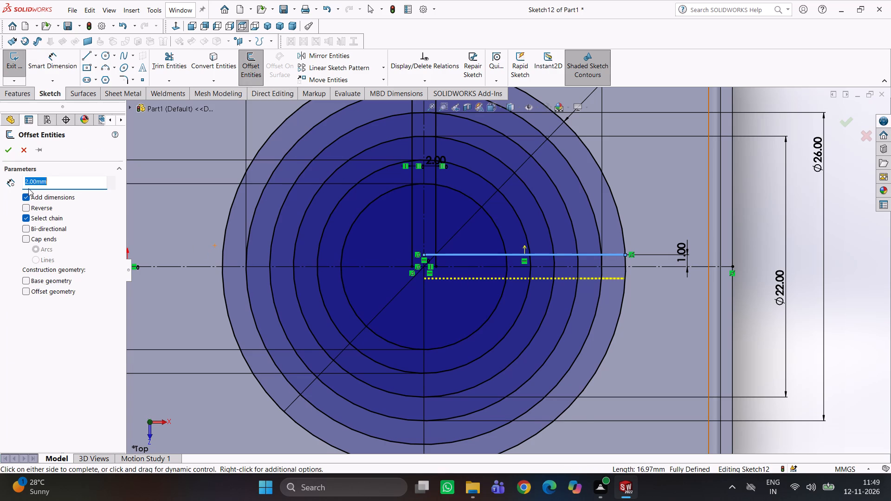
pyautogui.click(6, 151)
pyautogui.scroll(2, 508, 246)
pyautogui.click(800, 312)
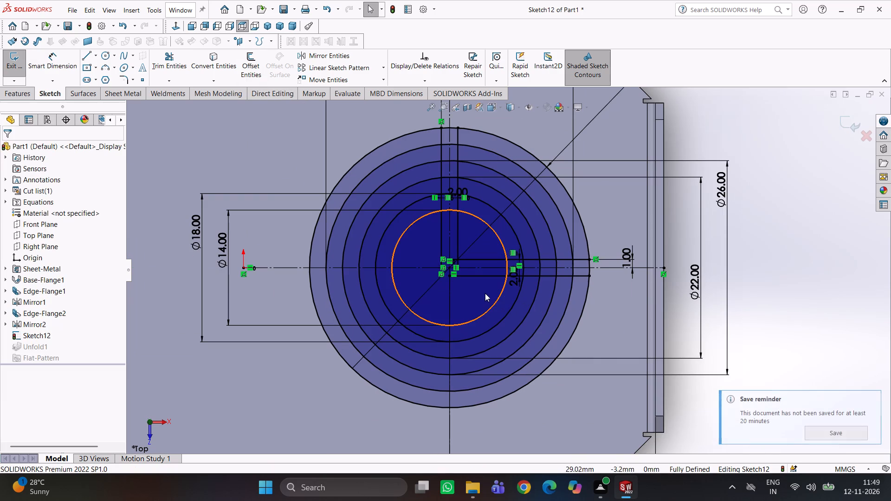
# Mirror the two parallel horizontal rib lines about the vertical centreline, keeping the originals.
pyautogui.click(336, 56)
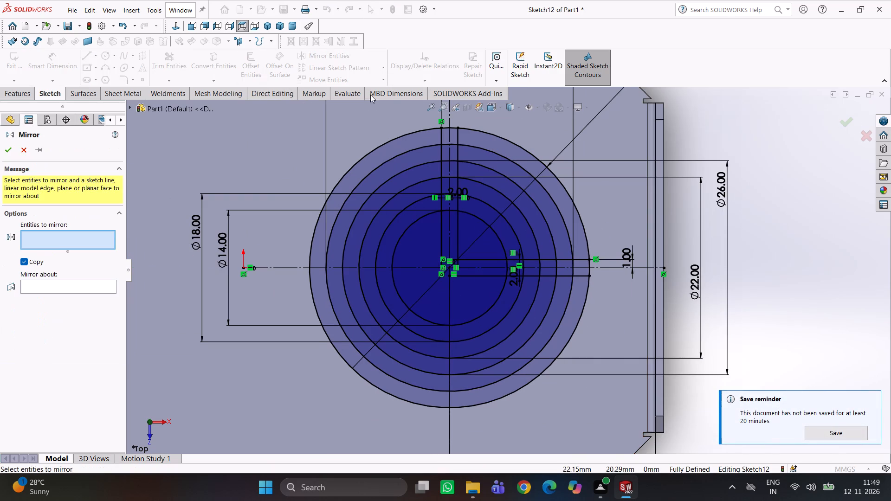
pyautogui.click(73, 237)
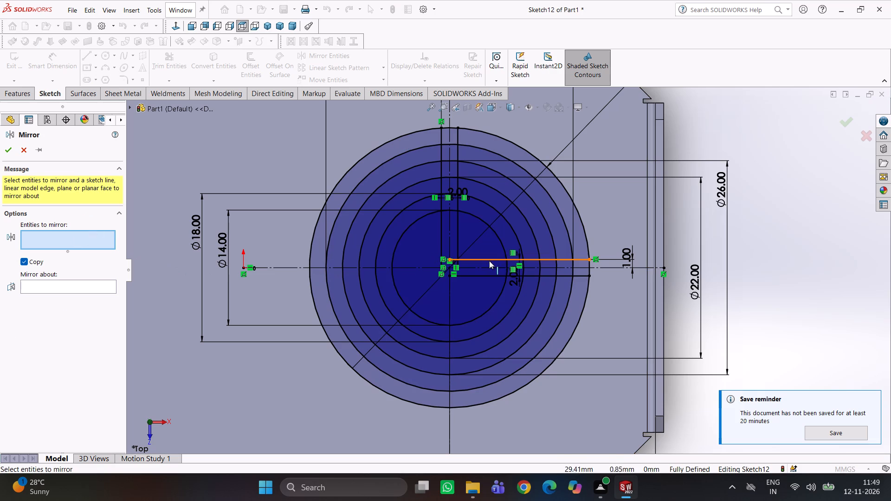
pyautogui.click(490, 259)
pyautogui.click(493, 277)
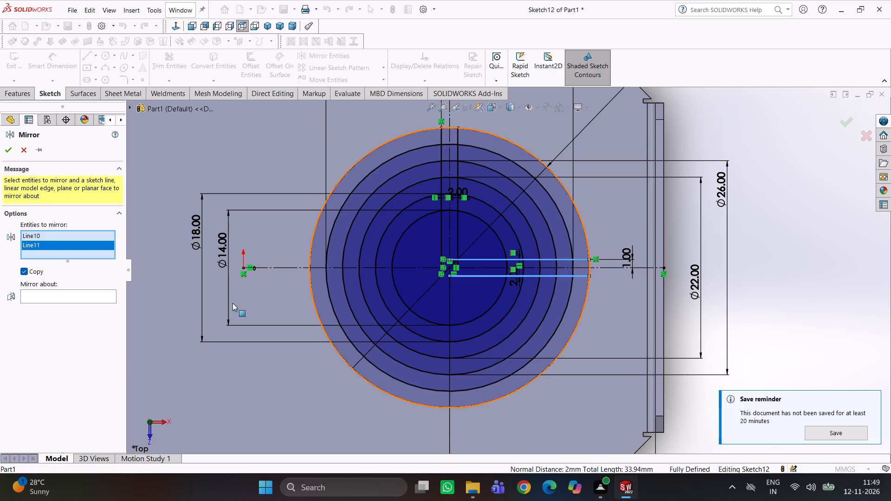
pyautogui.click(78, 294)
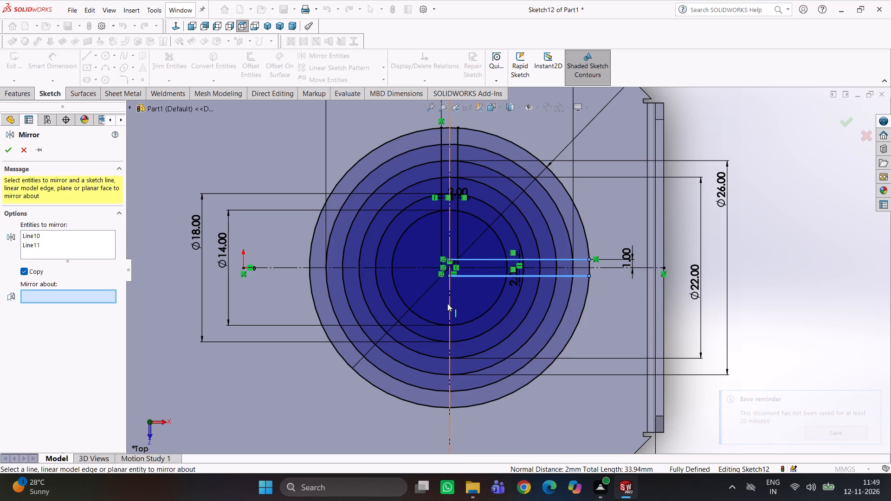
pyautogui.click(447, 303)
pyautogui.click(6, 150)
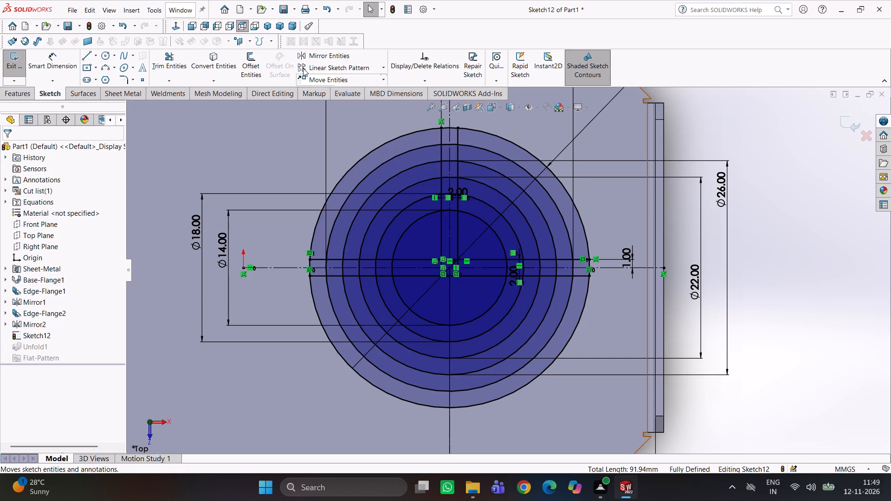
# Mirror the two parallel vertical rib lines about the horizontal centreline, keeping the originals.
pyautogui.click(313, 48)
pyautogui.click(314, 55)
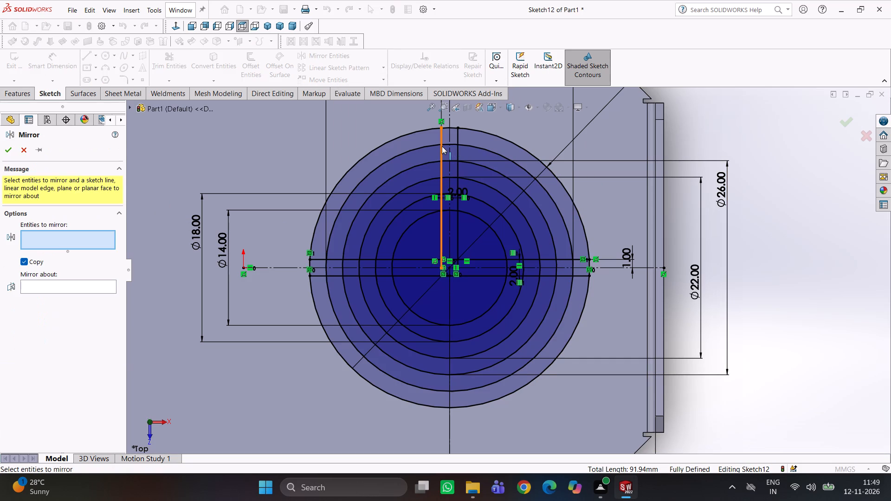
pyautogui.click(442, 146)
pyautogui.click(457, 150)
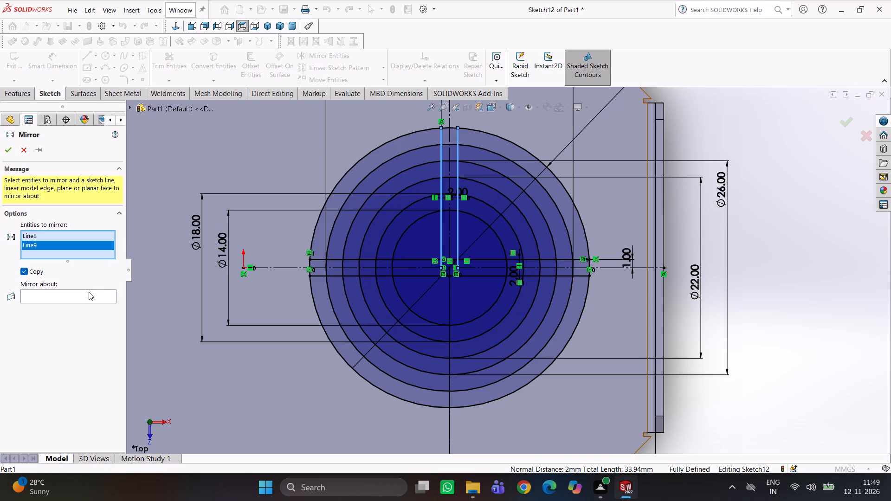
pyautogui.click(89, 296)
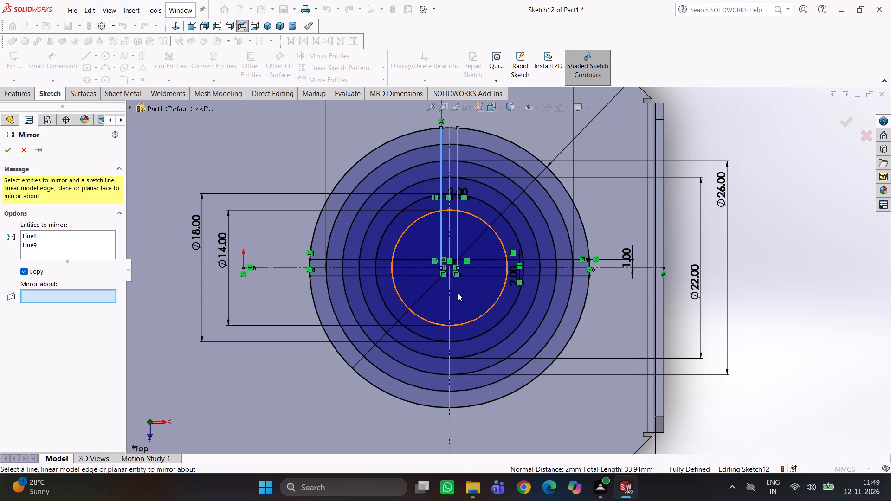
pyautogui.click(489, 266)
pyautogui.click(6, 149)
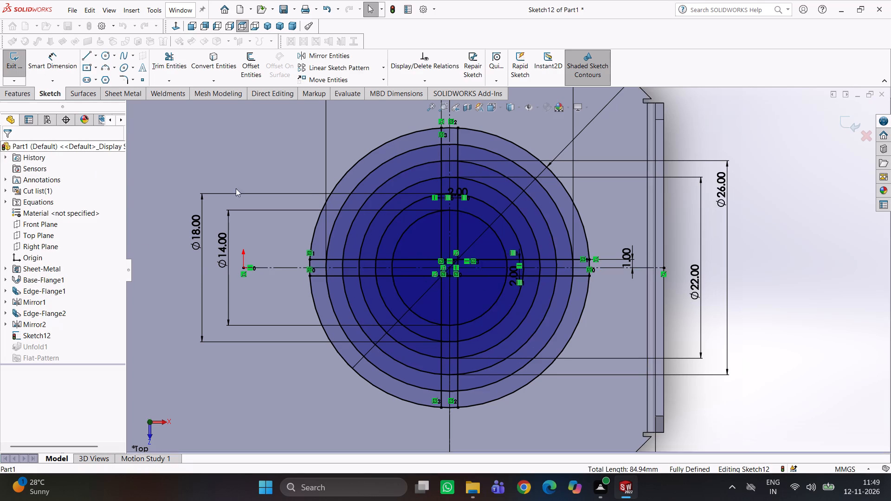
pyautogui.scroll(3, 579, 202)
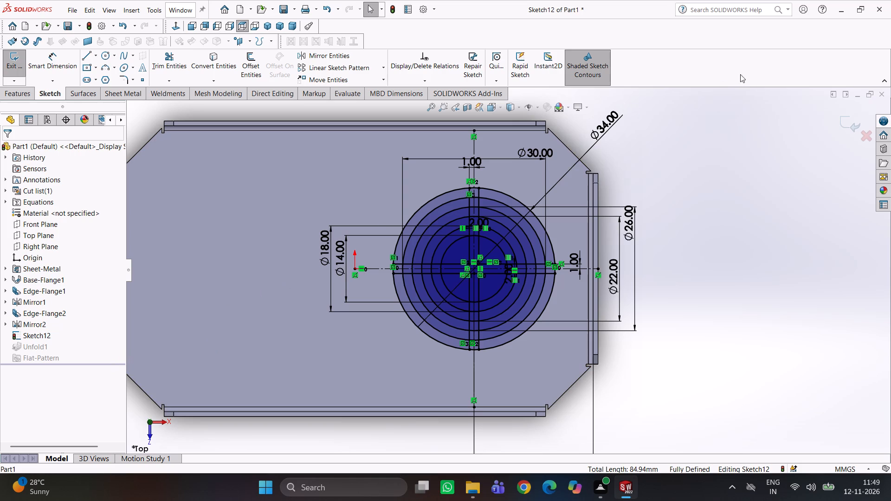
pyautogui.click(746, 161)
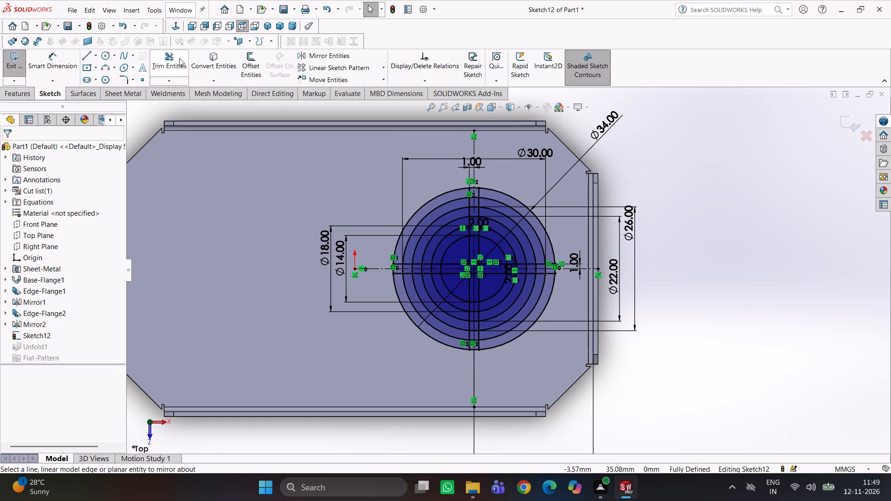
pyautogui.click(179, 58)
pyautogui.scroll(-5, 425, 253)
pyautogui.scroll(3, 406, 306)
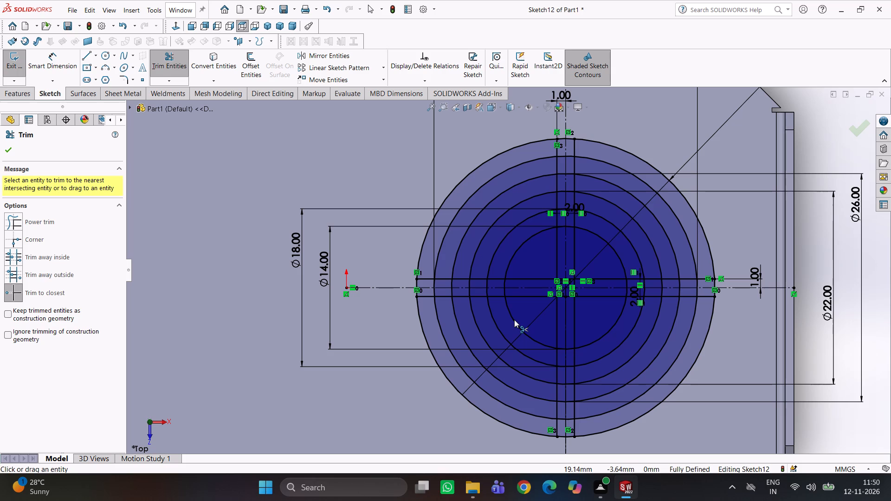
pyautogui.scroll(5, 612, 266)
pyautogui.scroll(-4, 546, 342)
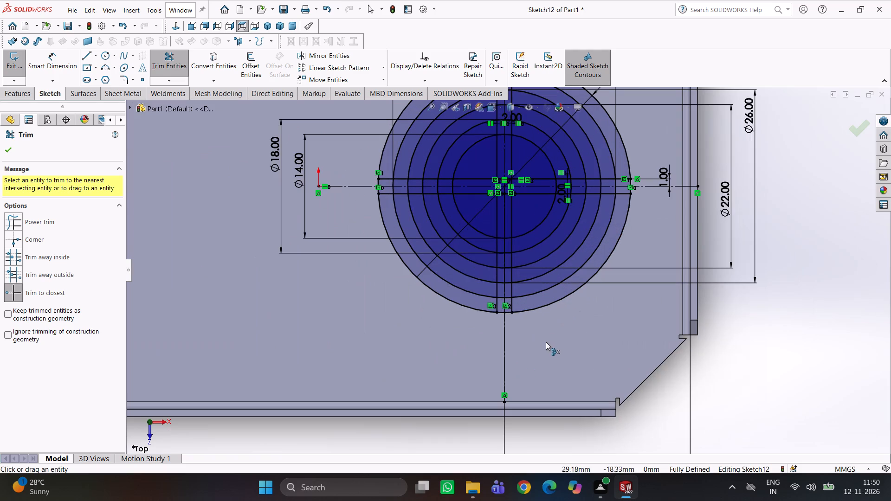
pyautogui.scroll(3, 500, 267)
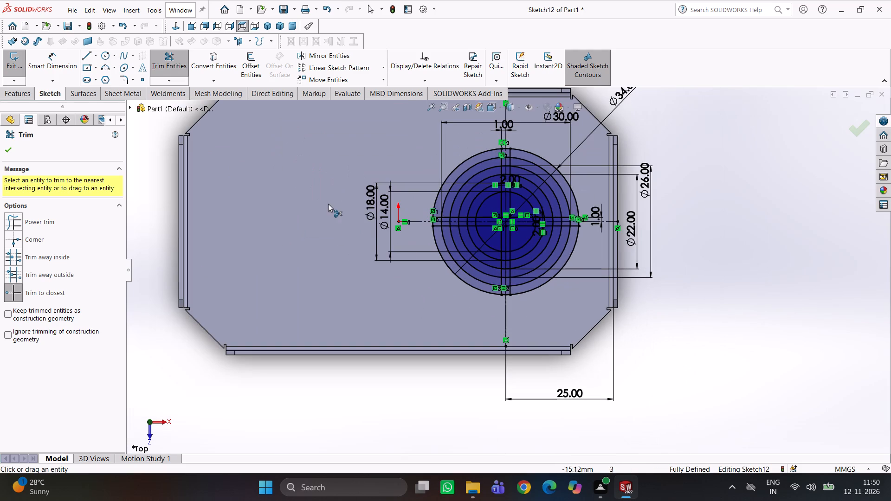
# Sketch a circle about 9.5 mm in diameter at the common centre, inside the 14 mm circle.
pyautogui.moveTo(275, 174); pyautogui.dragTo(323, 180, button='right')
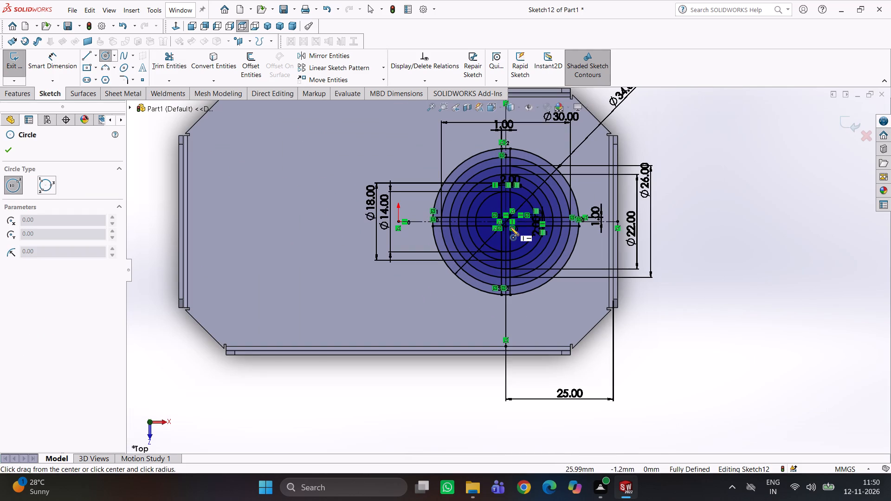
pyautogui.scroll(-5, 511, 224)
pyautogui.click(499, 238)
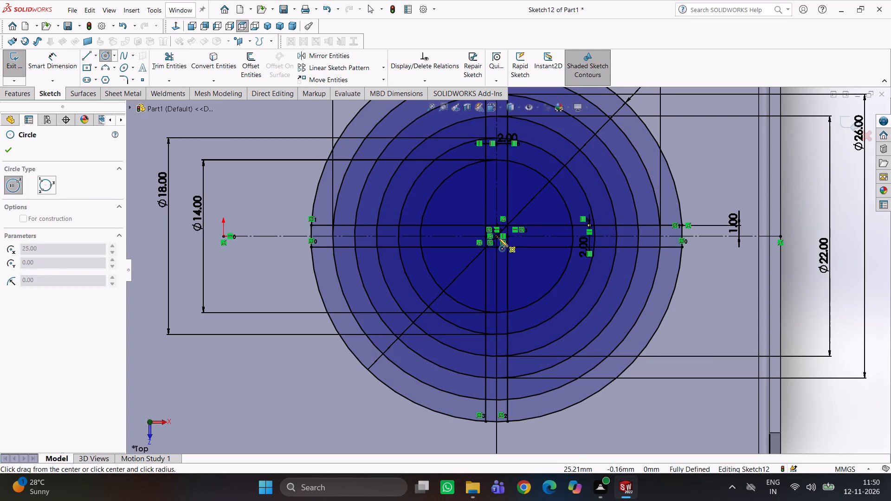
pyautogui.click(527, 278)
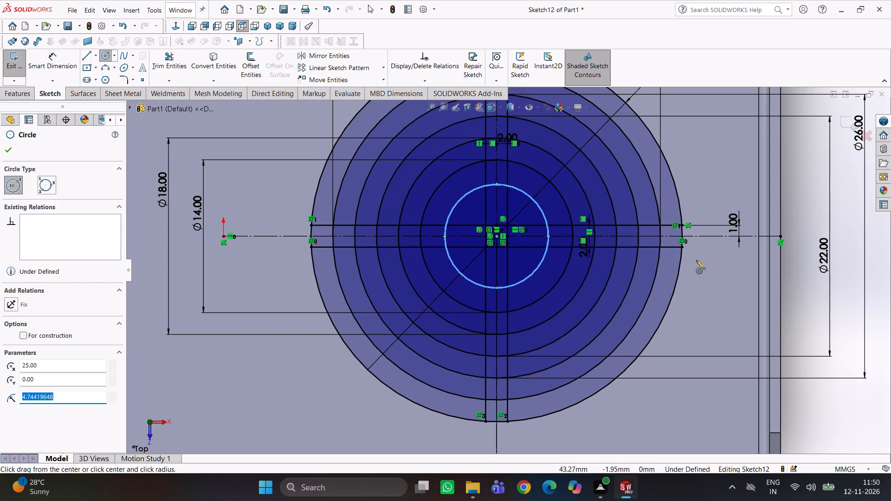
# Dimension the new innermost circle to a diameter of 10 mm.
pyautogui.moveTo(701, 276); pyautogui.dragTo(702, 176, button='right')
pyautogui.click(543, 214)
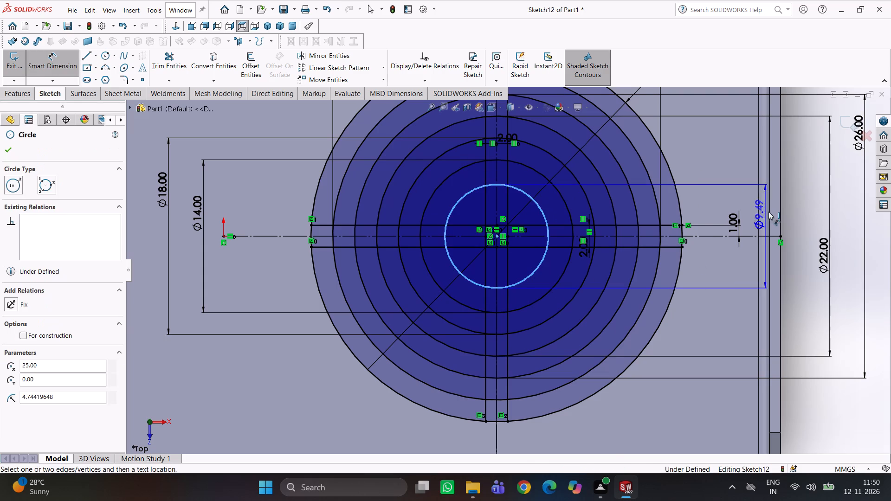
pyautogui.click(706, 204)
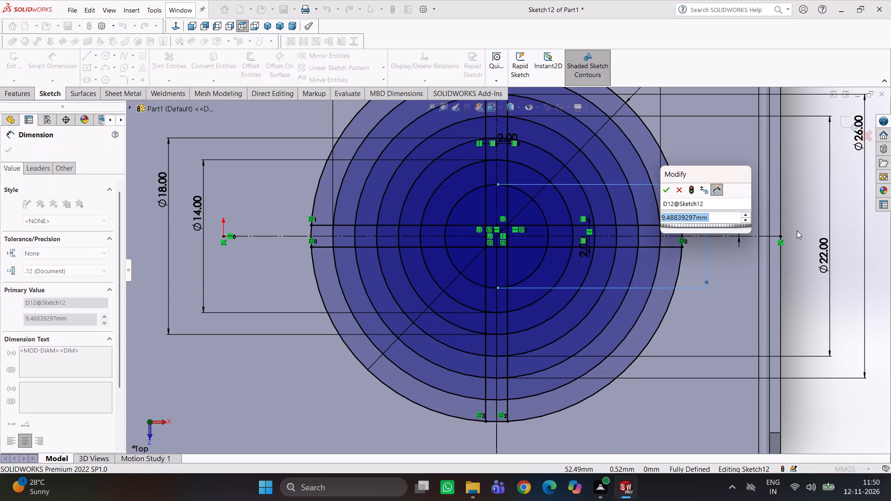
pyautogui.press('1')
pyautogui.press('0')
pyautogui.press('Return')
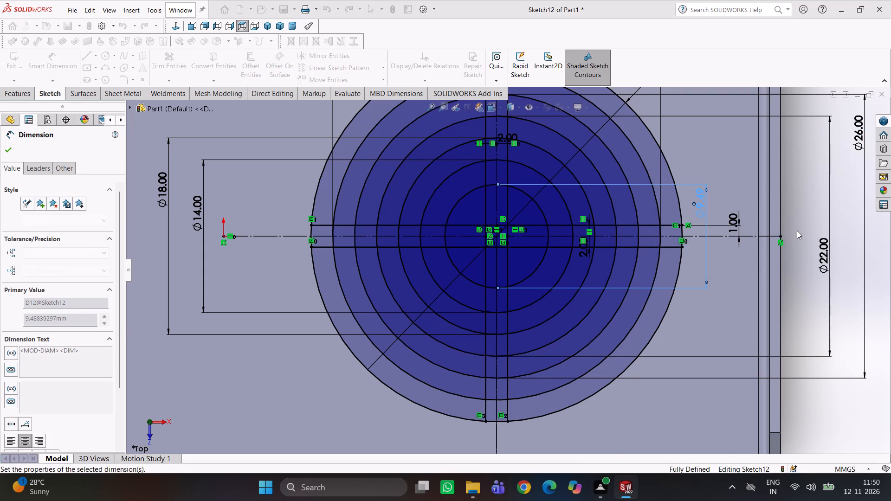
pyautogui.scroll(3, 788, 237)
pyautogui.click(787, 251)
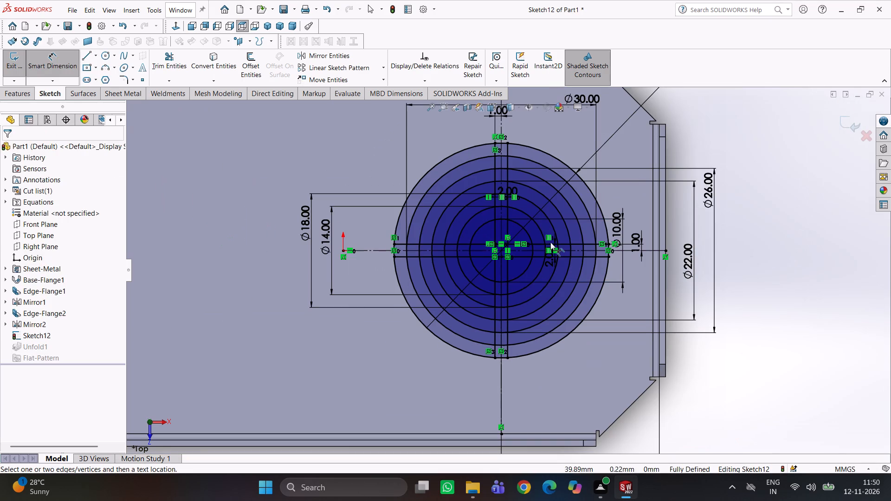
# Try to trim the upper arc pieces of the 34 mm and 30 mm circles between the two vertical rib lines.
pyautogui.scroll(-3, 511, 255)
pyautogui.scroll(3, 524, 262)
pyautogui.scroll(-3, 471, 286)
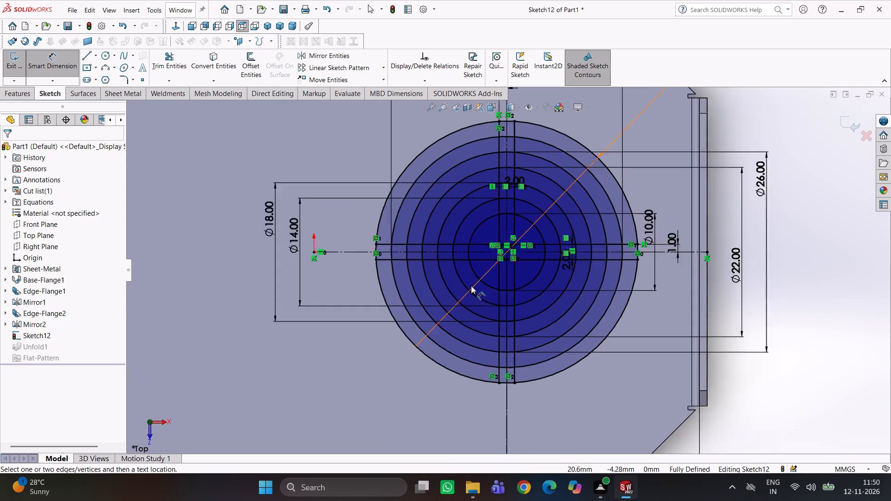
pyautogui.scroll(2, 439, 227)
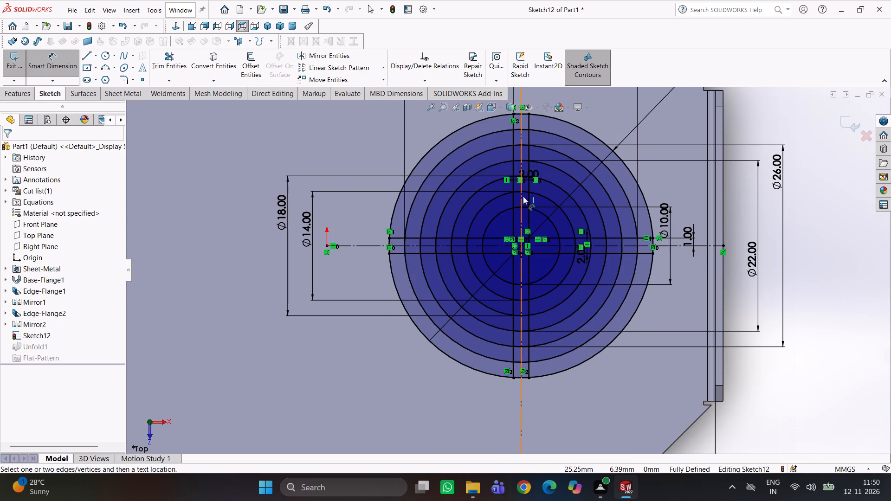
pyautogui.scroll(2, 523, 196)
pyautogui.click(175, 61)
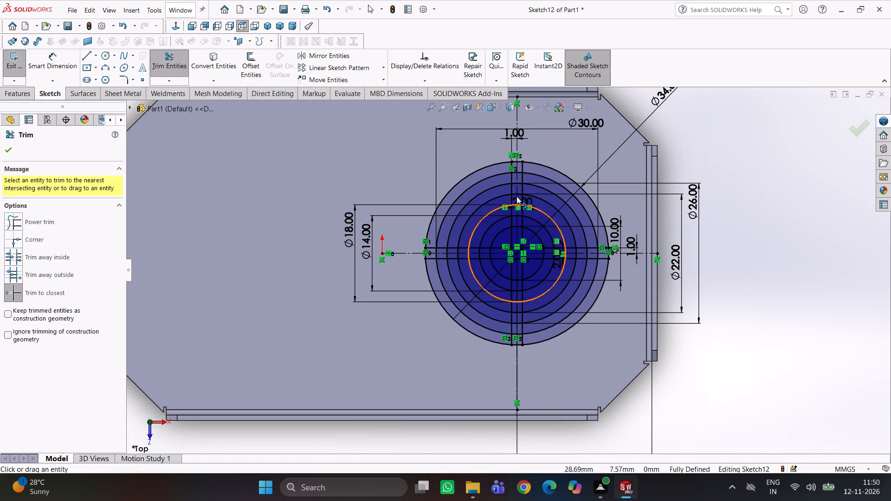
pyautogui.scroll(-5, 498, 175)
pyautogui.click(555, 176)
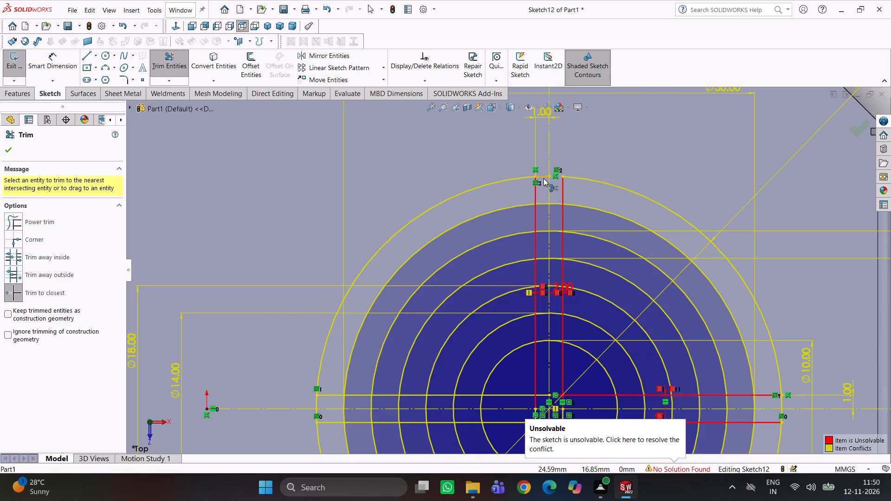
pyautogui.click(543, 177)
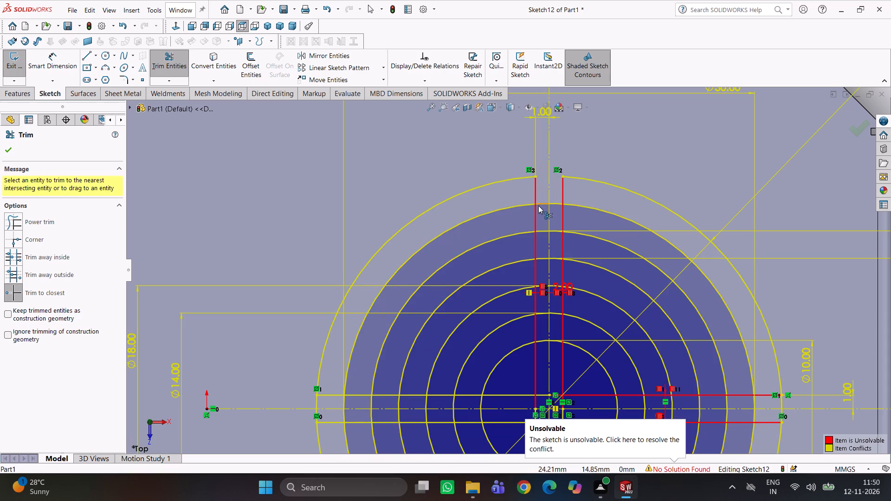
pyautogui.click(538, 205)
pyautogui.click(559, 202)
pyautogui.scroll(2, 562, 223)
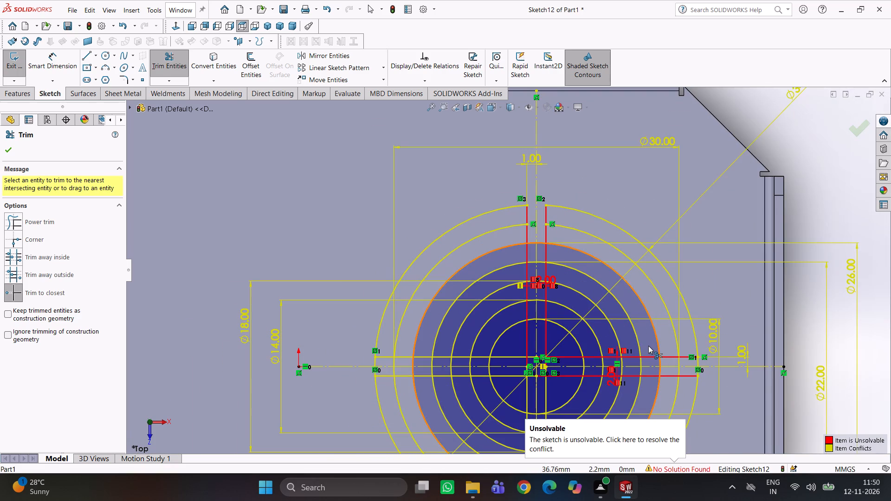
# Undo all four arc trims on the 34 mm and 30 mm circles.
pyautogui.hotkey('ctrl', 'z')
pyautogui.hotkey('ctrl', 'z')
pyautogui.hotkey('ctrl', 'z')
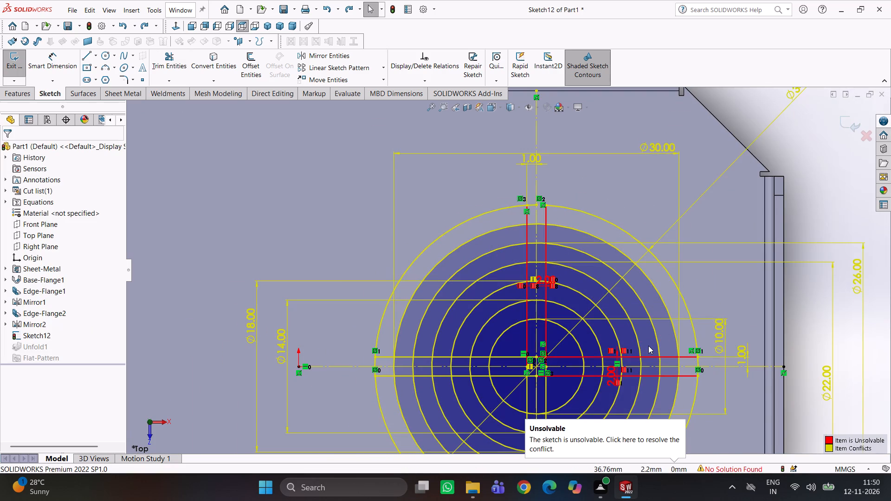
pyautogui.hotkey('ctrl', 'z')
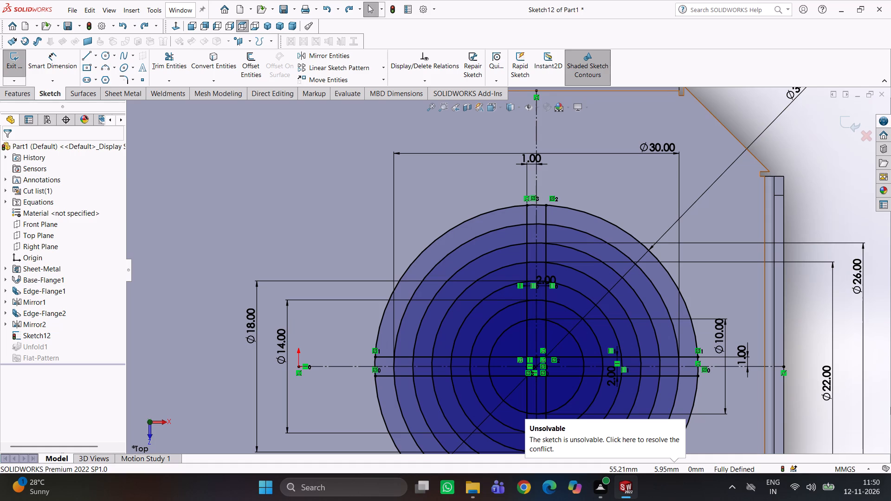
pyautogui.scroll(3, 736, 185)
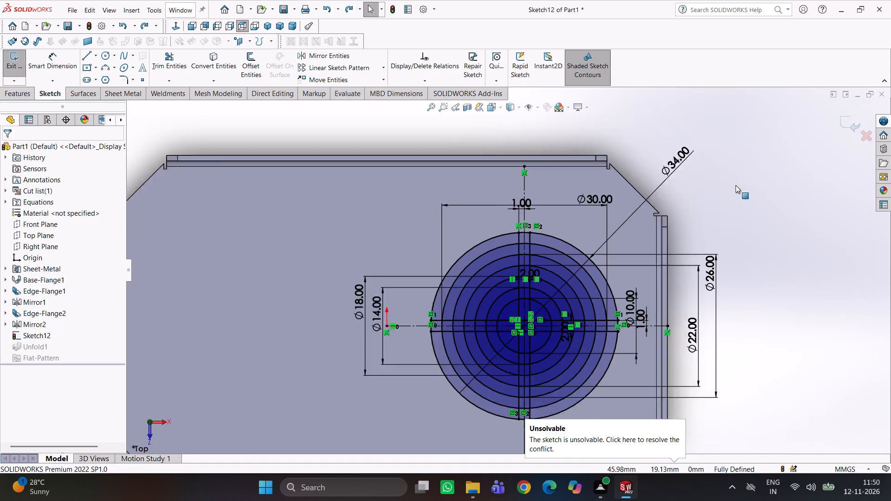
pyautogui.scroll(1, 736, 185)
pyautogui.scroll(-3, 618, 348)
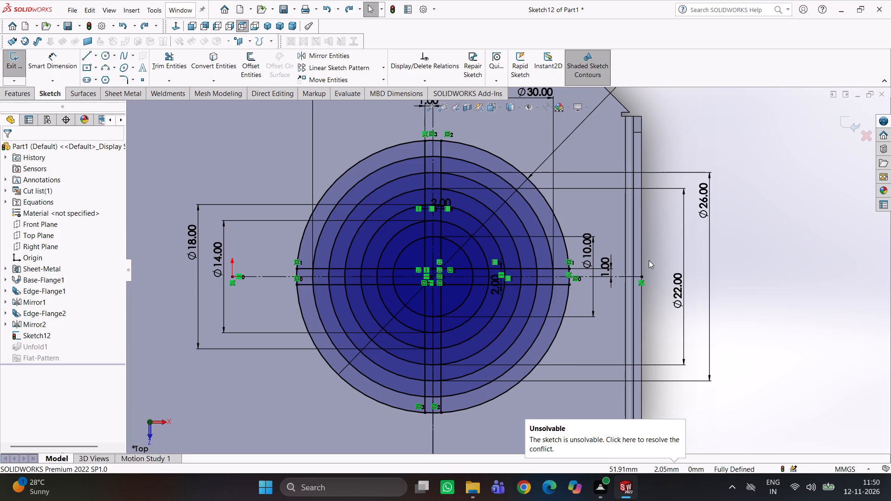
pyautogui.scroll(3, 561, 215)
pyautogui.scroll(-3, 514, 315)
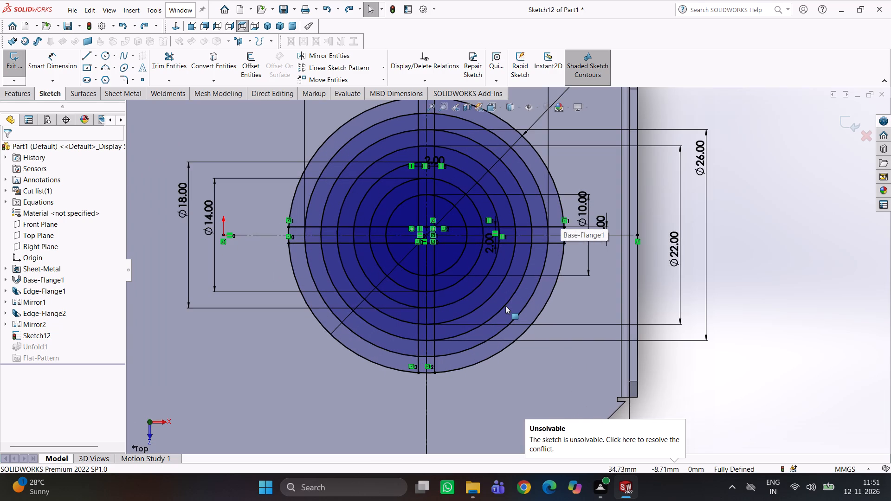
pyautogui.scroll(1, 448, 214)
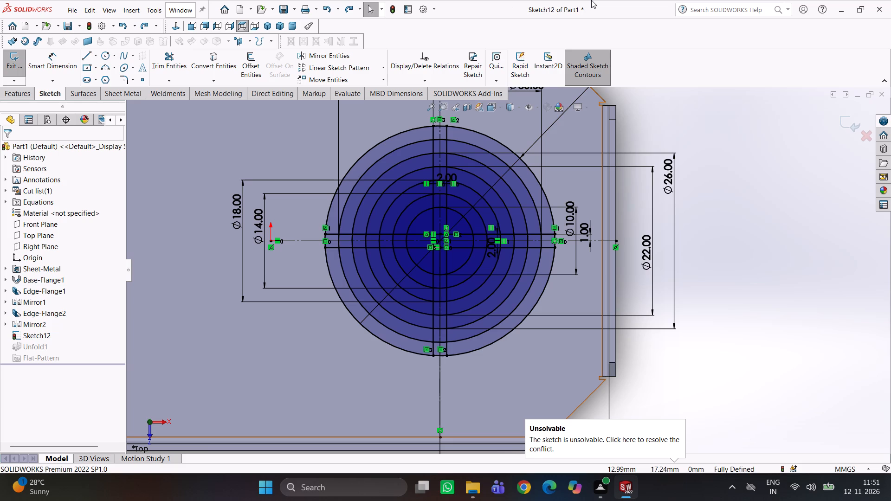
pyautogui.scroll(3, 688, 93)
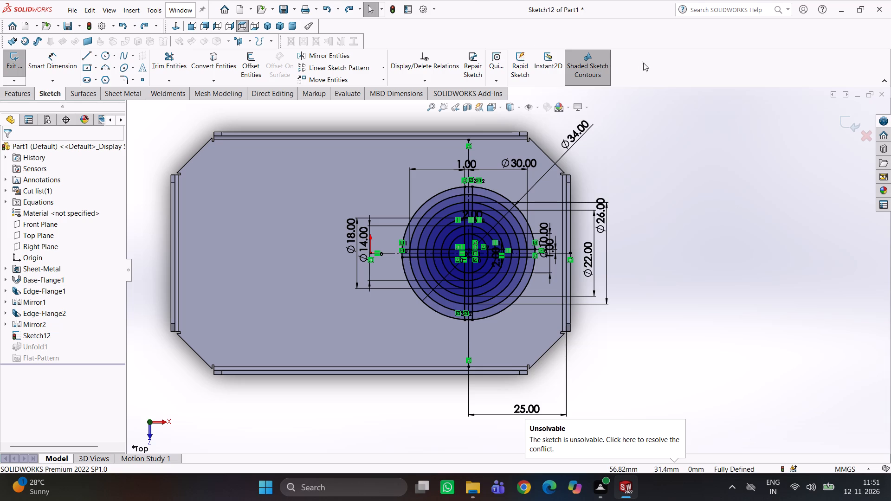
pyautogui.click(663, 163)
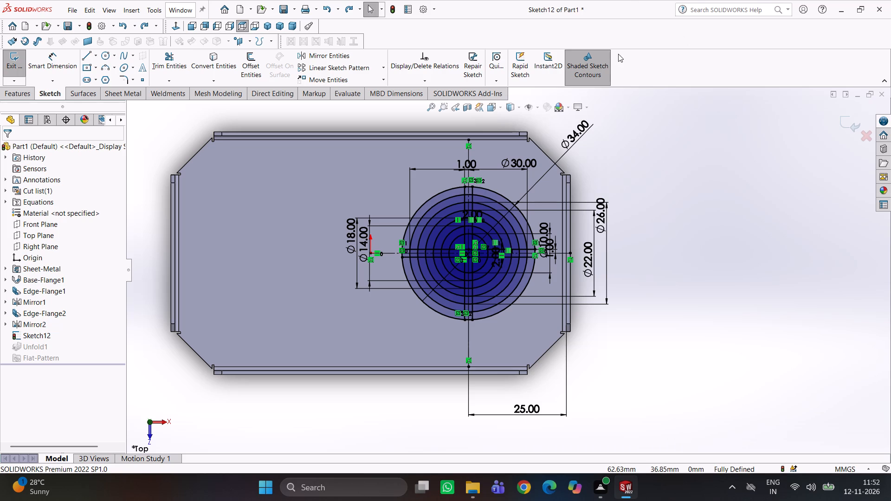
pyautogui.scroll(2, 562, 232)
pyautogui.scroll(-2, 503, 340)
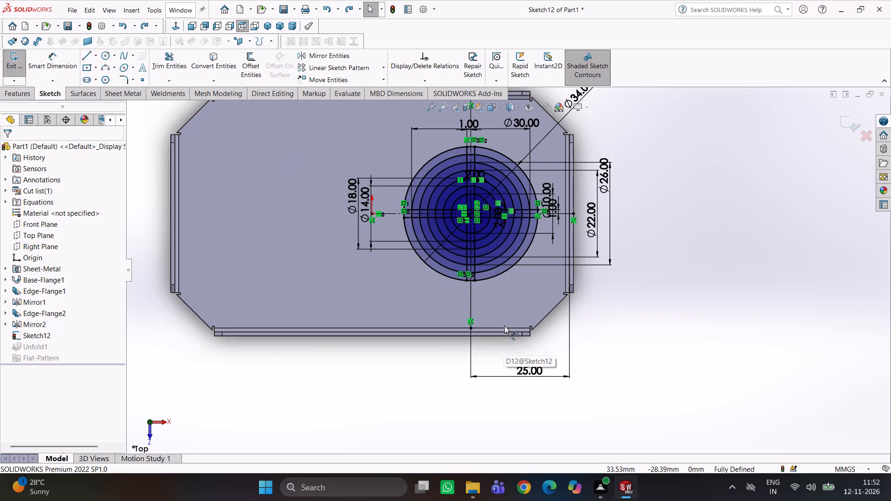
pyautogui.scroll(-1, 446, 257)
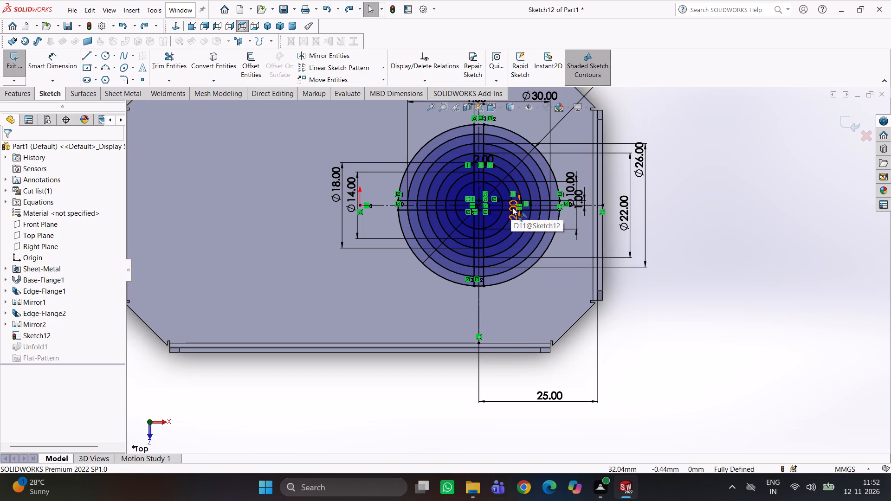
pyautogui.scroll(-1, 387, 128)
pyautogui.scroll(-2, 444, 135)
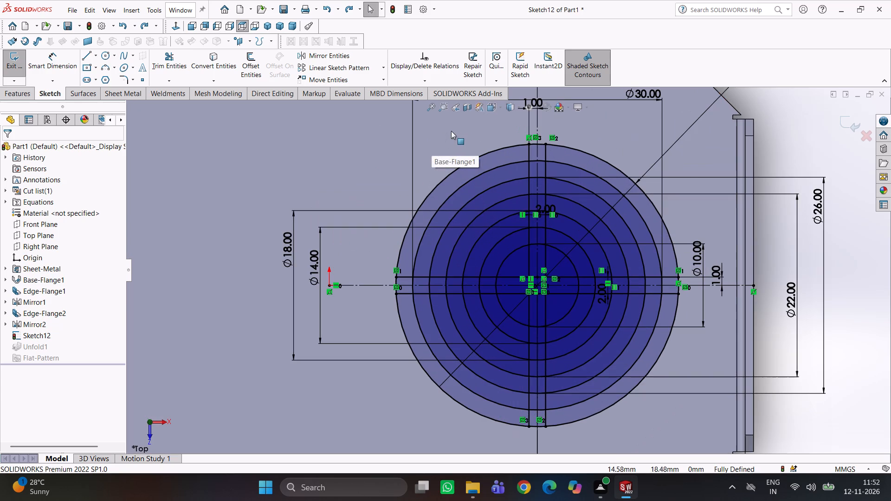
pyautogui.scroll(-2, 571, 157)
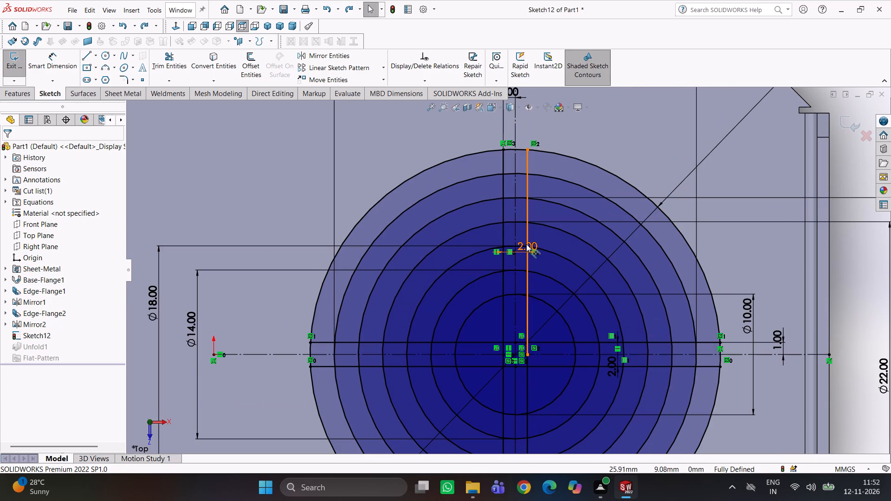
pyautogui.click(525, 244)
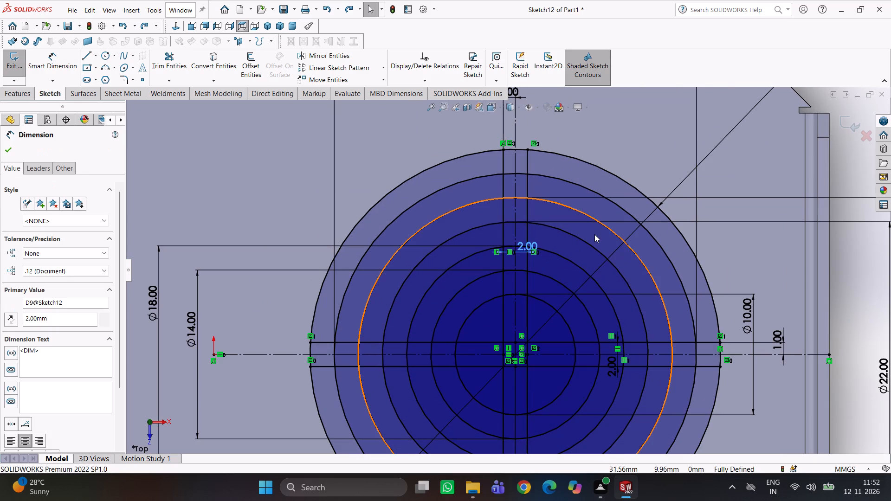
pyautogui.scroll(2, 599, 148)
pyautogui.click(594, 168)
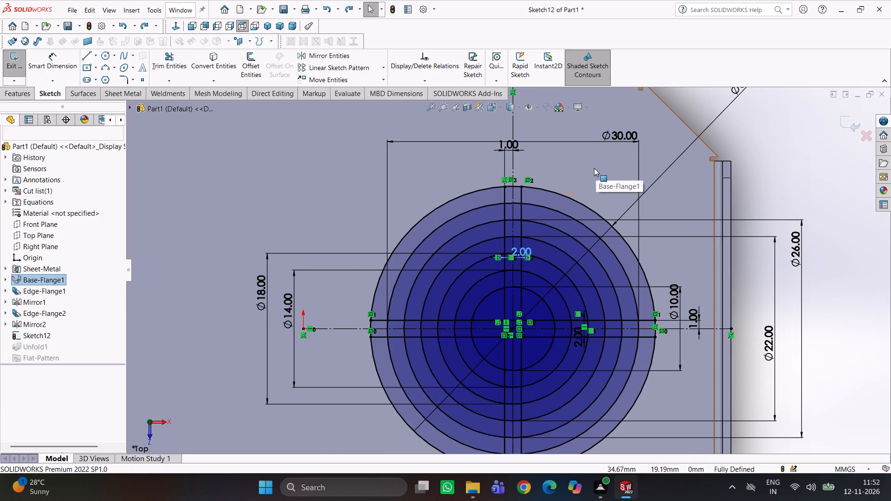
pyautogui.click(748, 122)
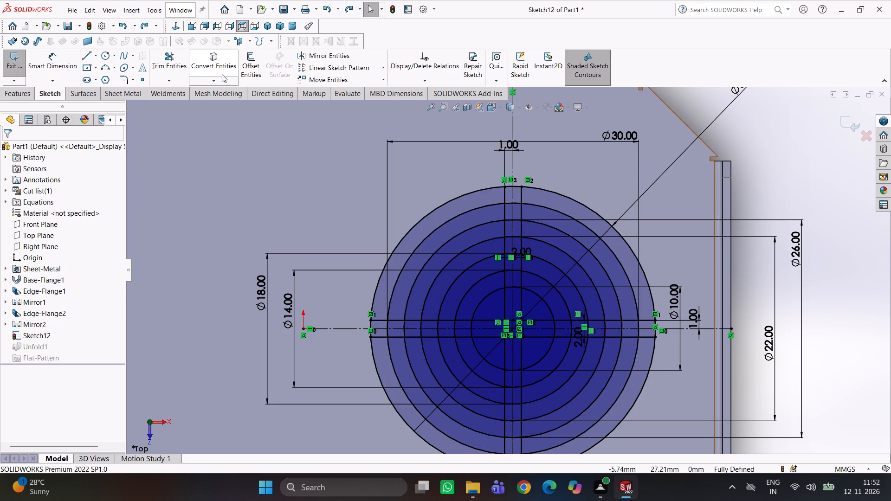
# Trim the upper arc pieces of the 10, 14 and 18 mm circles between the two vertical rib lines.
pyautogui.click(159, 58)
pyautogui.scroll(-3, 519, 292)
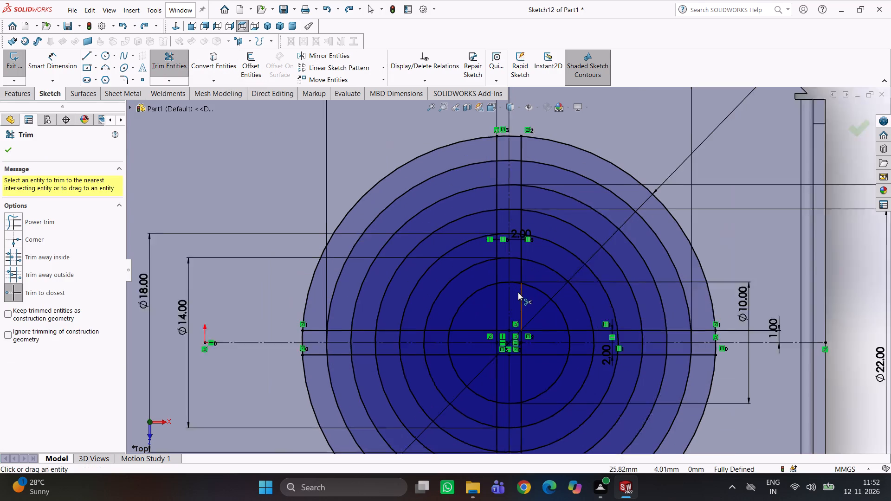
pyautogui.click(513, 280)
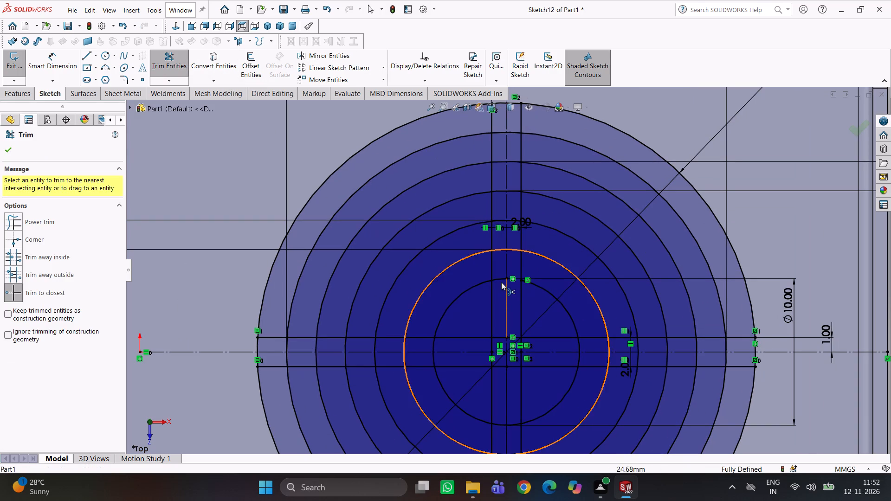
pyautogui.click(500, 280)
pyautogui.click(516, 250)
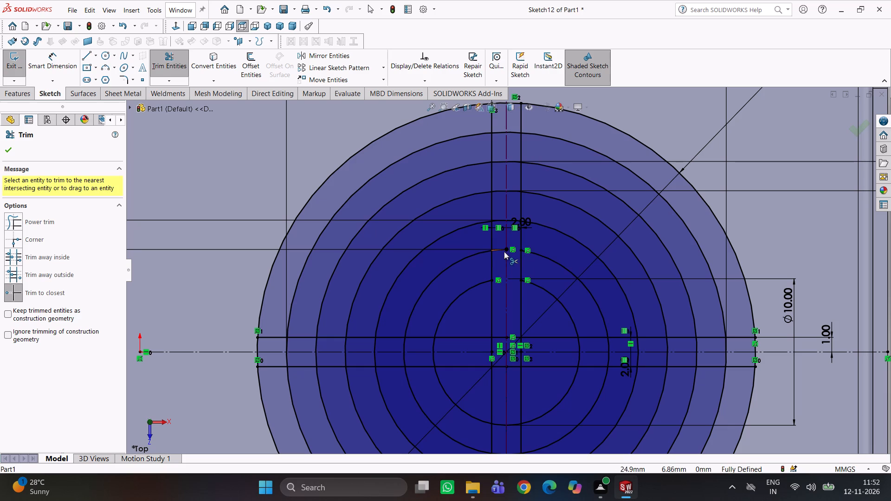
pyautogui.click(498, 249)
pyautogui.click(516, 221)
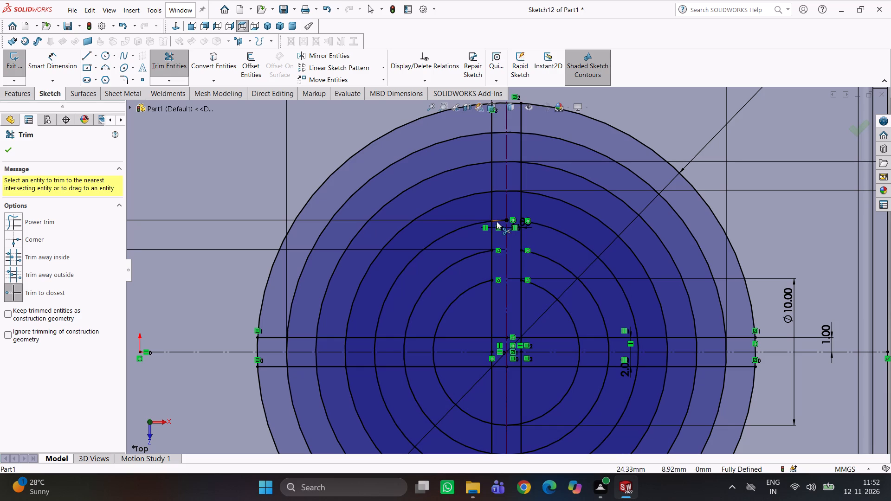
pyautogui.click(497, 221)
# Trim the upper arc pieces of the 22, 26 and 30 mm circles between the two vertical rib lines.
pyautogui.click(497, 190)
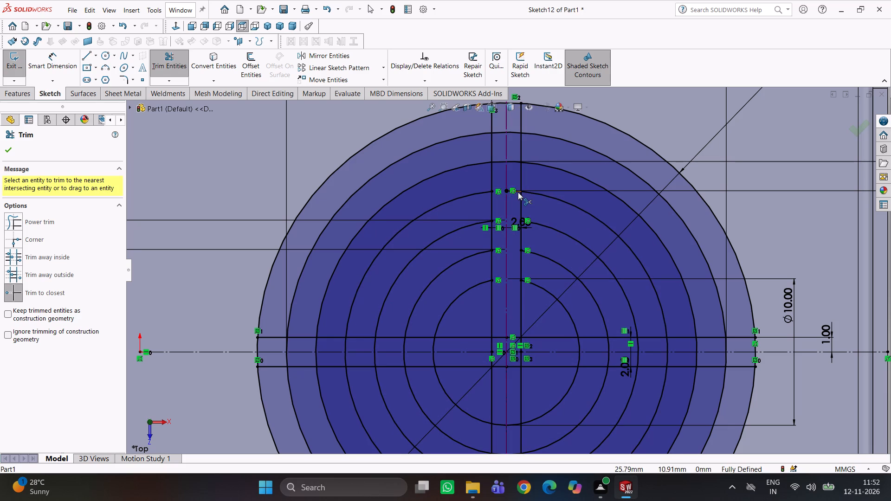
pyautogui.click(518, 192)
pyautogui.click(496, 163)
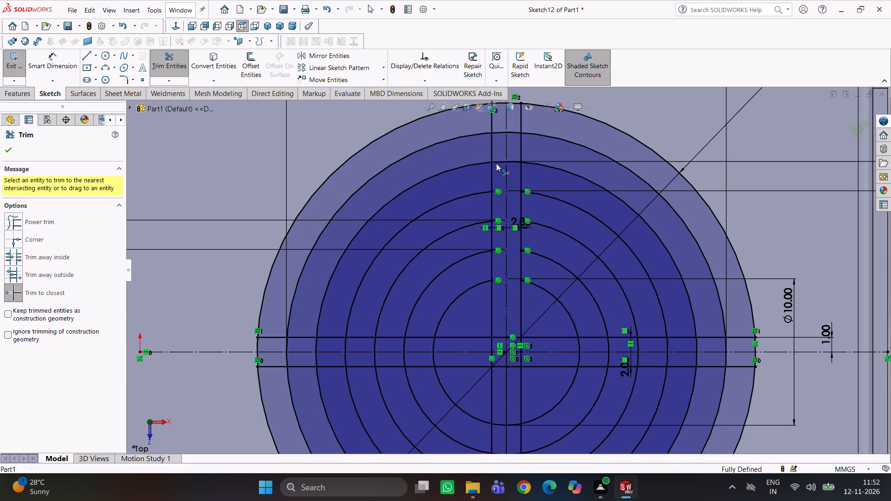
pyautogui.click(517, 161)
pyautogui.scroll(2, 504, 139)
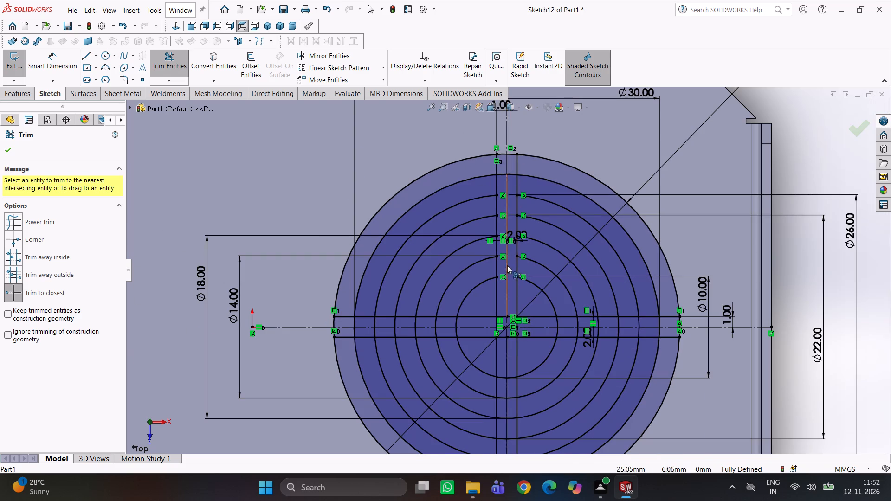
pyautogui.click(502, 172)
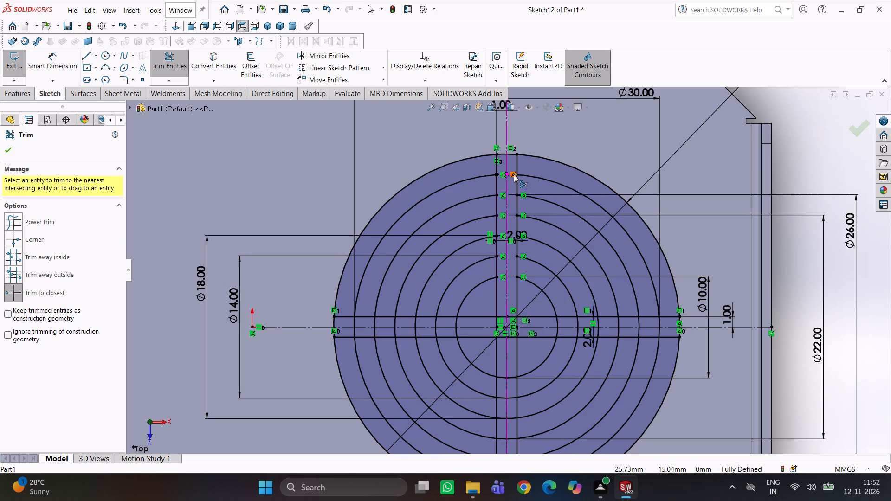
pyautogui.scroll(-4, 509, 176)
pyautogui.click(519, 197)
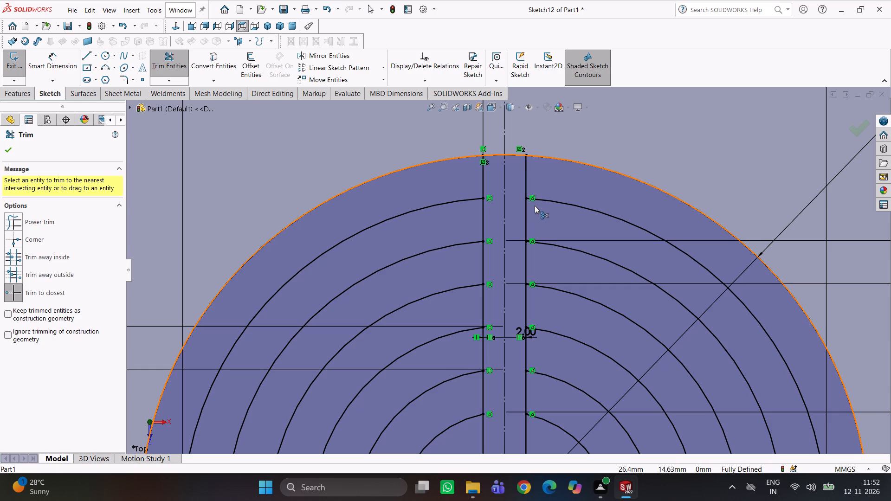
# Delete the 1.00 mm dimension between the vertical rib line and the vertical centreline, above the 34 mm circle.
pyautogui.scroll(2, 559, 228)
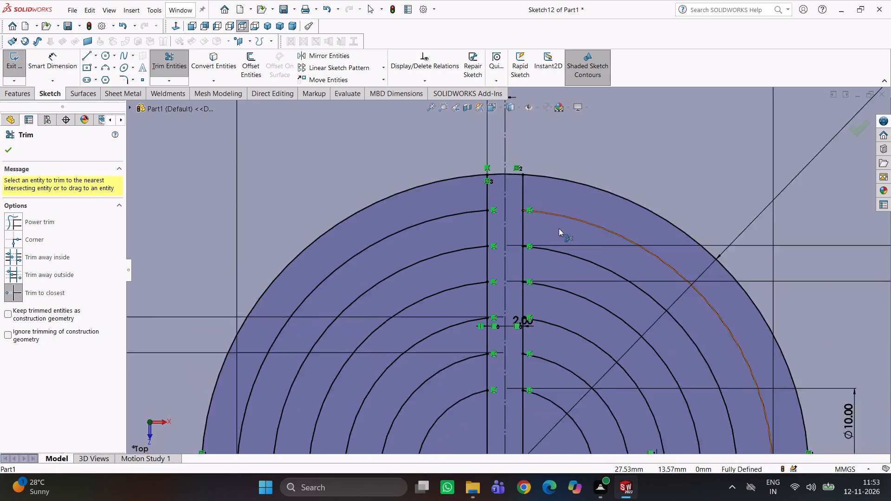
pyautogui.scroll(2, 559, 228)
pyautogui.scroll(-5, 509, 222)
pyautogui.scroll(5, 513, 219)
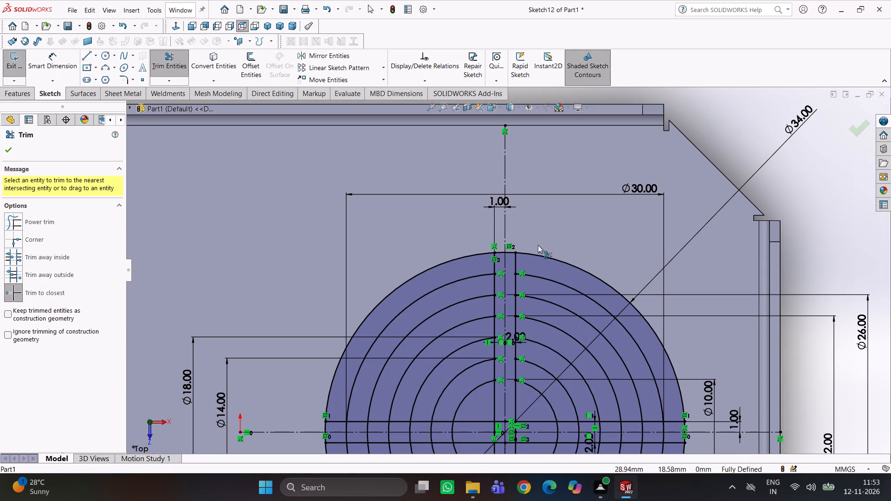
pyautogui.scroll(-2, 522, 260)
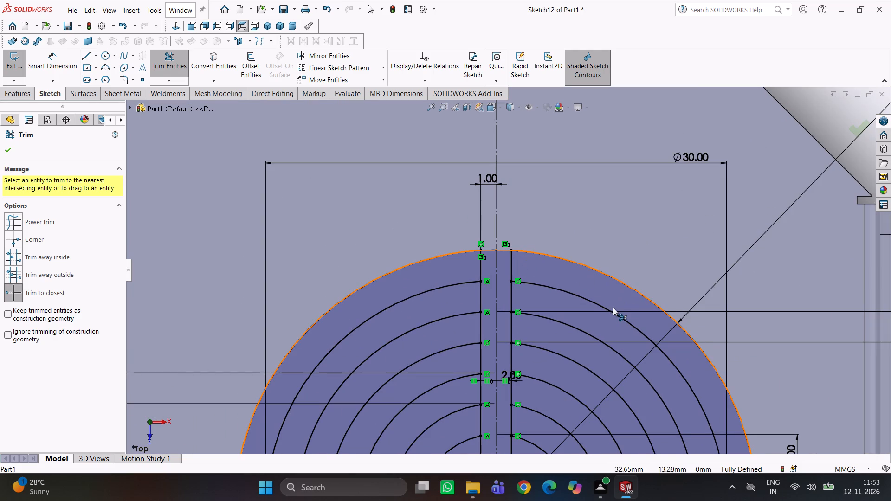
pyautogui.scroll(2, 632, 302)
pyautogui.click(802, 218)
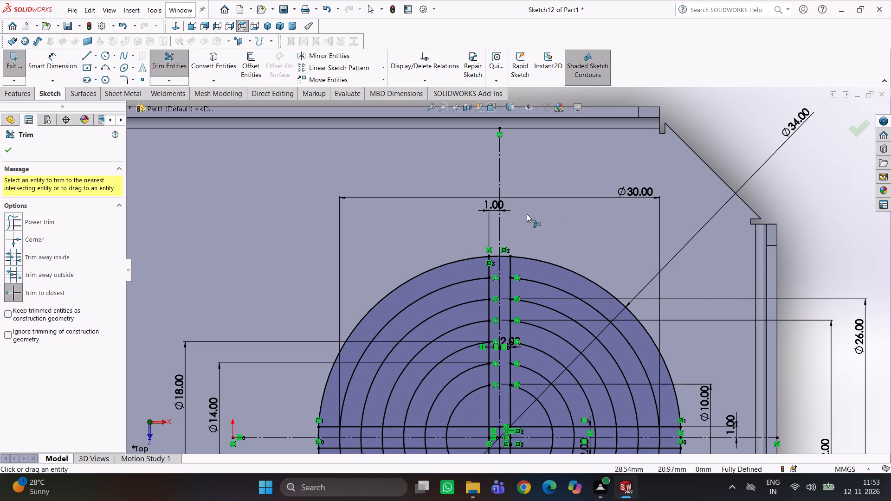
pyautogui.click(160, 60)
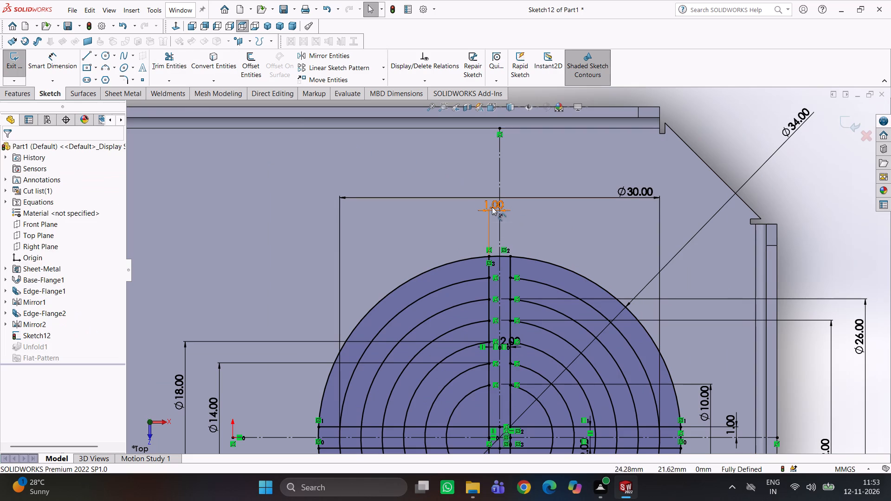
pyautogui.click(492, 207)
pyautogui.press('Delete')
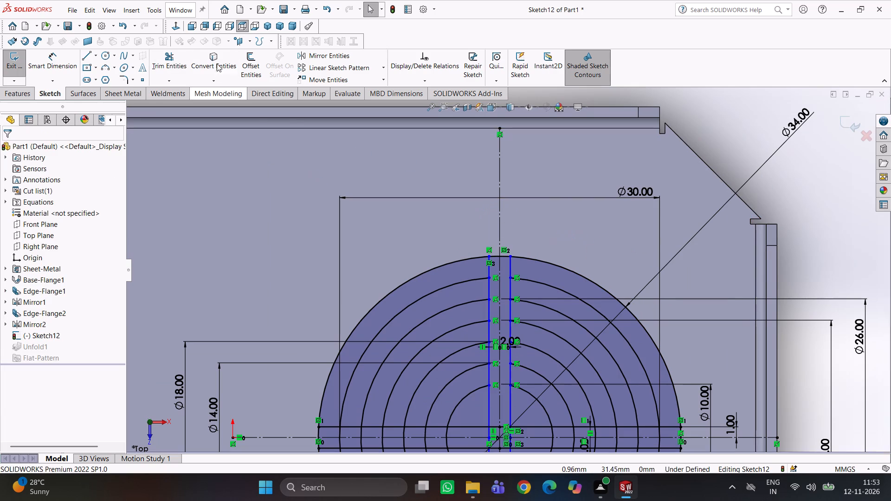
# Trim the upper arc pieces of the outer 34 mm circle between the two vertical rib lines.
pyautogui.click(183, 60)
pyautogui.scroll(-4, 508, 270)
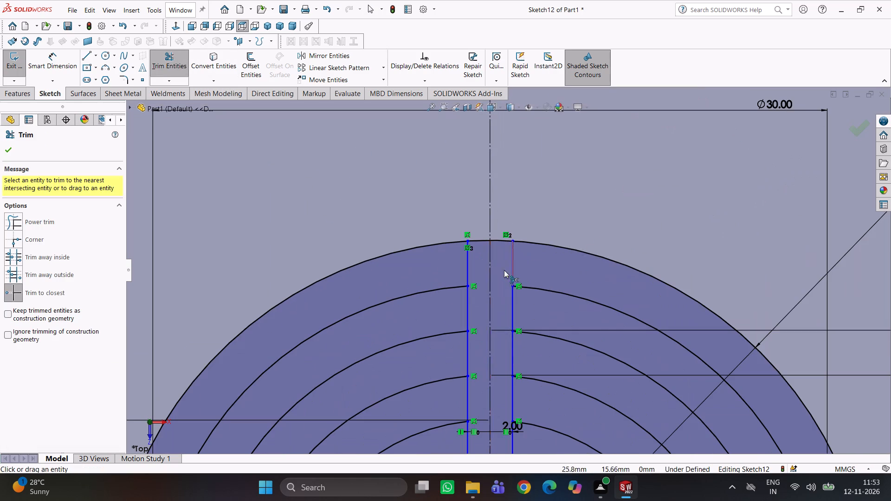
pyautogui.click(481, 241)
pyautogui.click(494, 241)
pyautogui.click(503, 241)
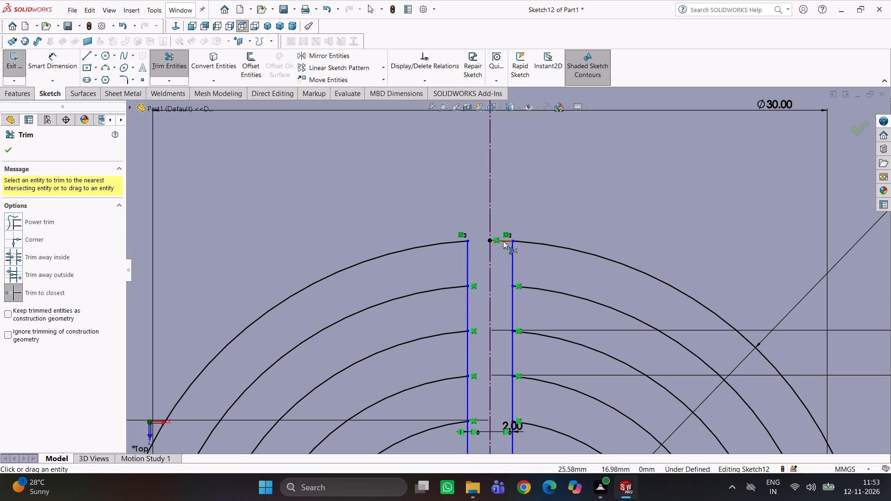
pyautogui.scroll(6, 520, 240)
pyautogui.click(737, 214)
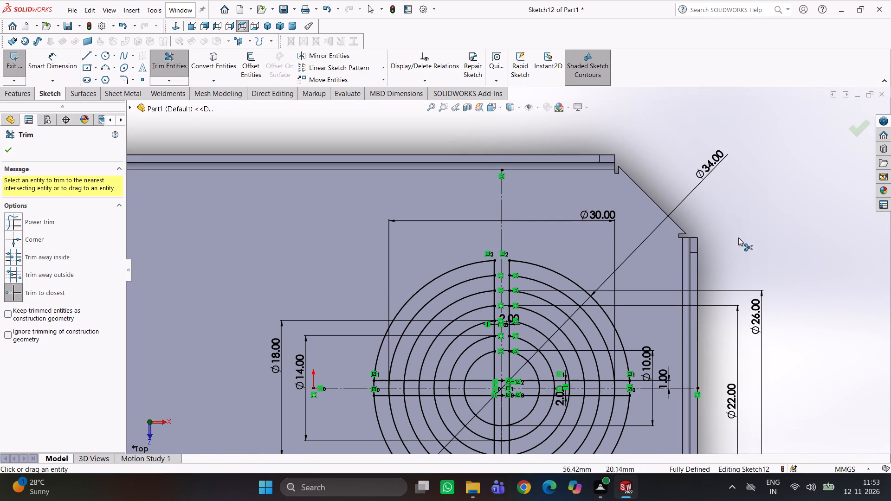
pyautogui.press('Escape')
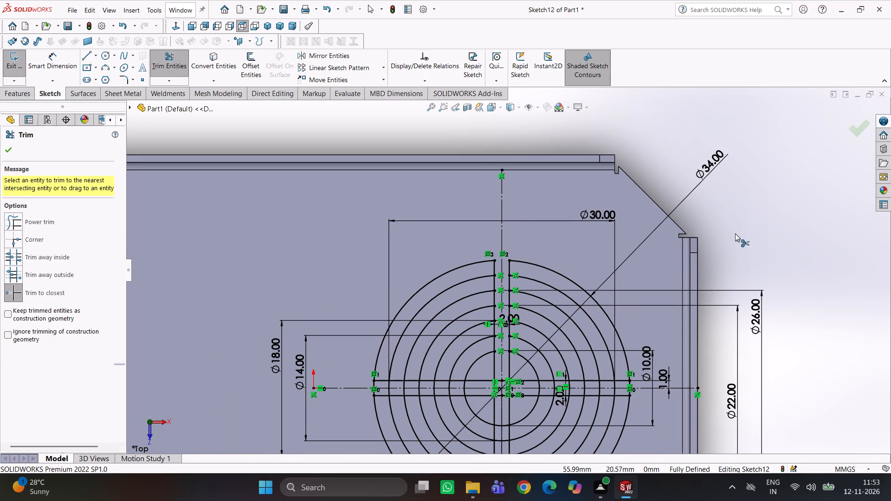
# Trim both vertical rib lines above the centre in the gaps between the 10–14, 18–22 and 26–30 mm circles.
pyautogui.scroll(3, 443, 402)
pyautogui.scroll(-5, 493, 379)
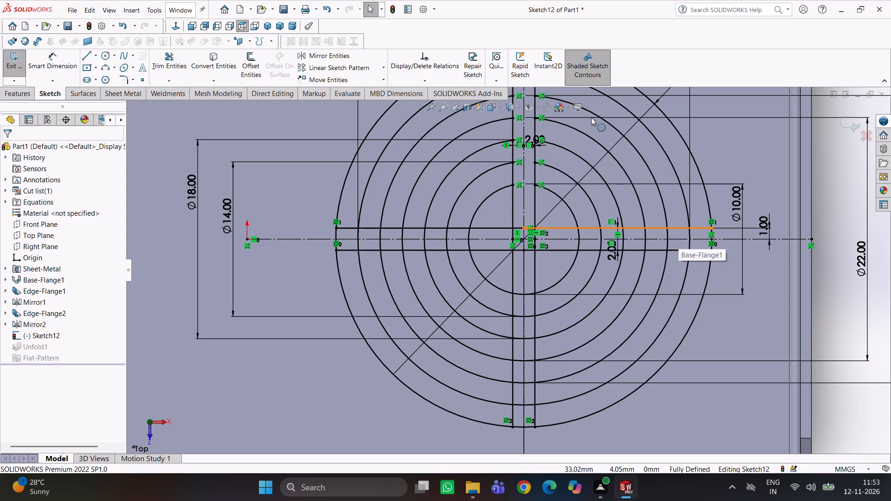
pyautogui.scroll(4, 663, 280)
pyautogui.scroll(-3, 484, 211)
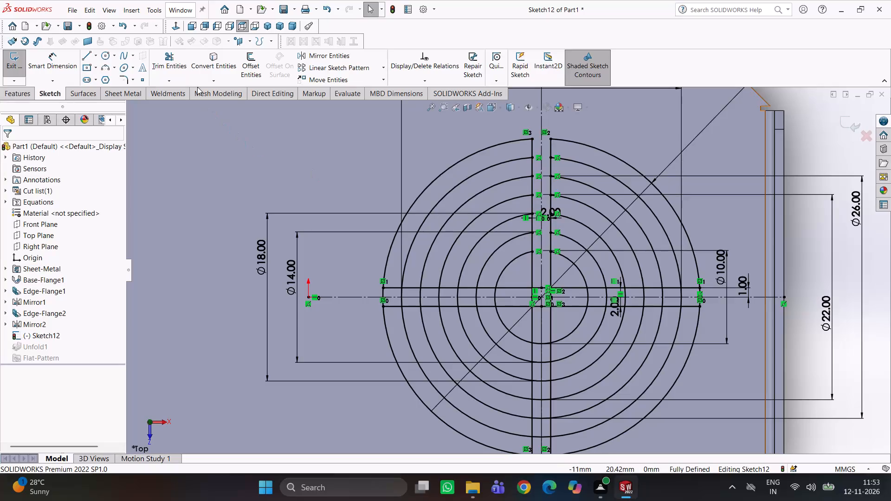
pyautogui.click(180, 57)
pyautogui.click(532, 243)
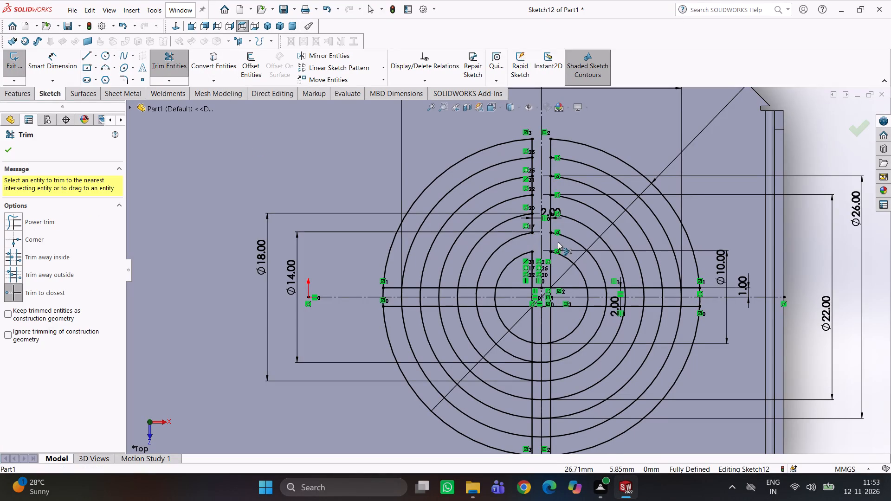
pyautogui.click(552, 243)
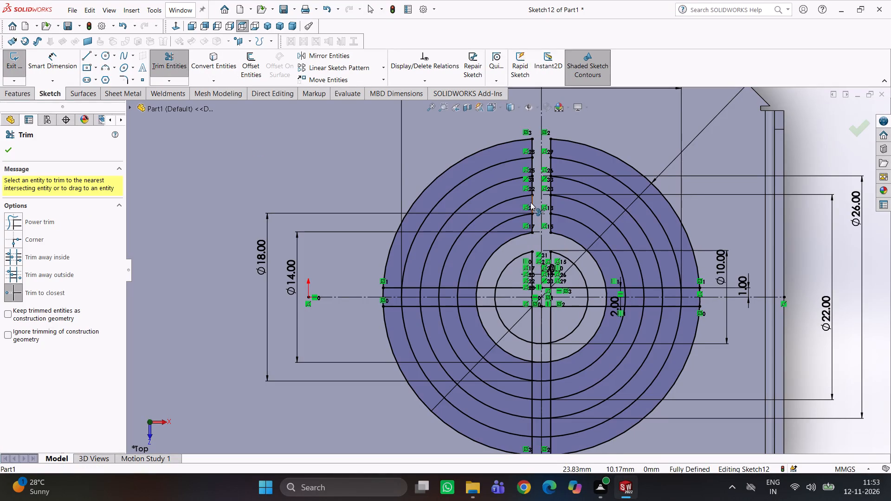
pyautogui.click(530, 202)
pyautogui.click(550, 202)
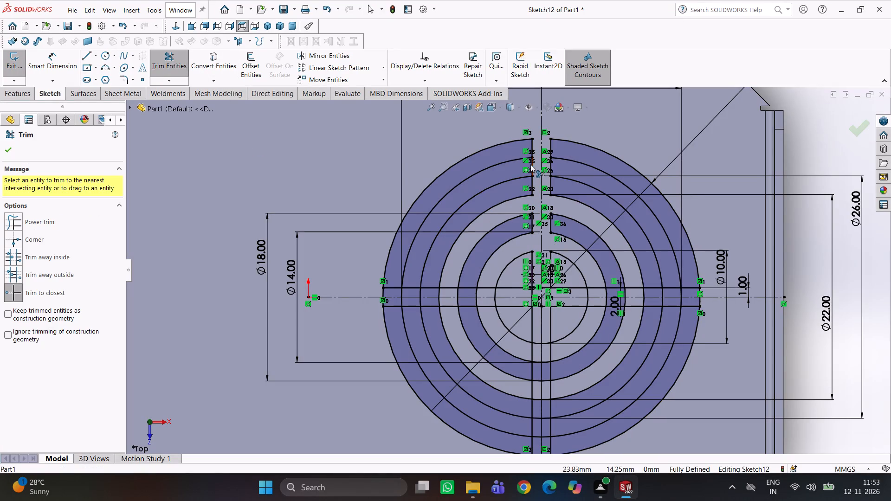
pyautogui.click(530, 164)
pyautogui.click(549, 164)
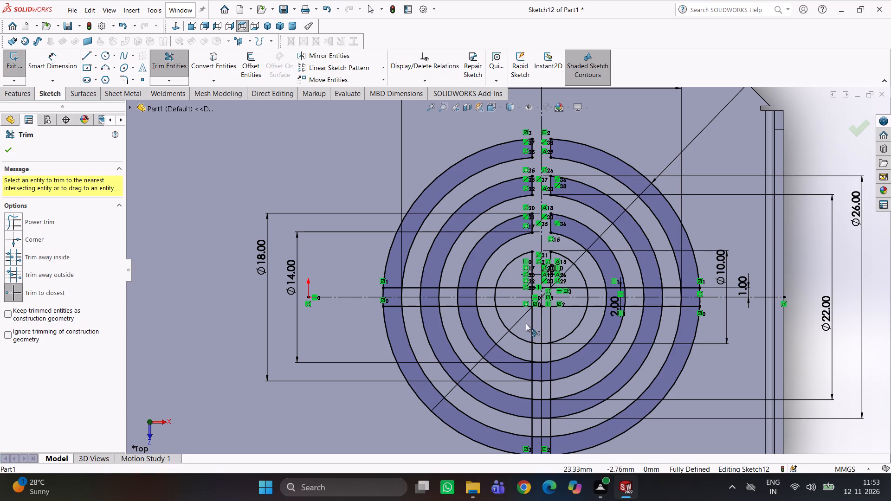
# Trim the left arc pieces of the 10, 14, 18 and 22 mm circles between the horizontal rib lines, plus the 26 mm piece above the centreline.
pyautogui.click(494, 293)
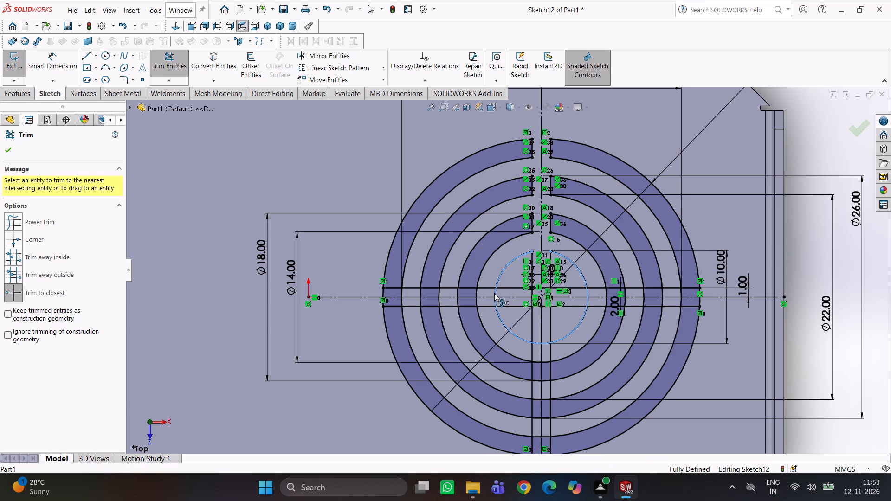
pyautogui.scroll(-2, 494, 302)
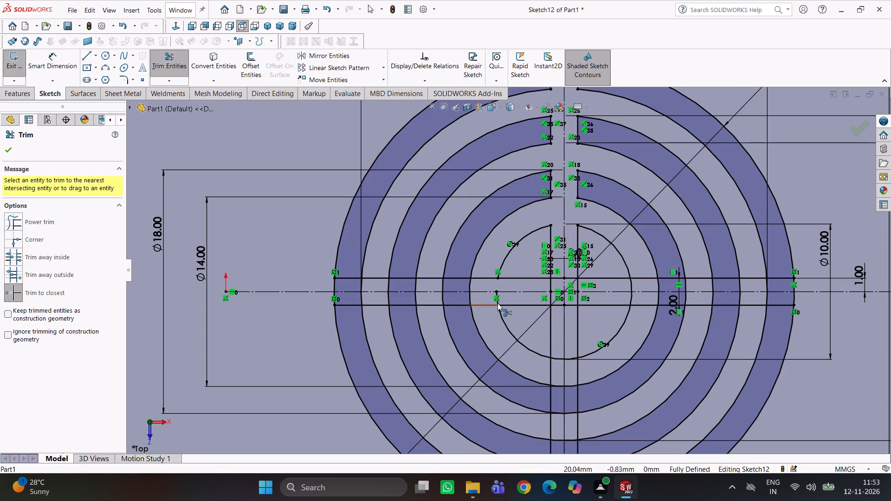
pyautogui.scroll(-4, 501, 299)
pyautogui.click(496, 295)
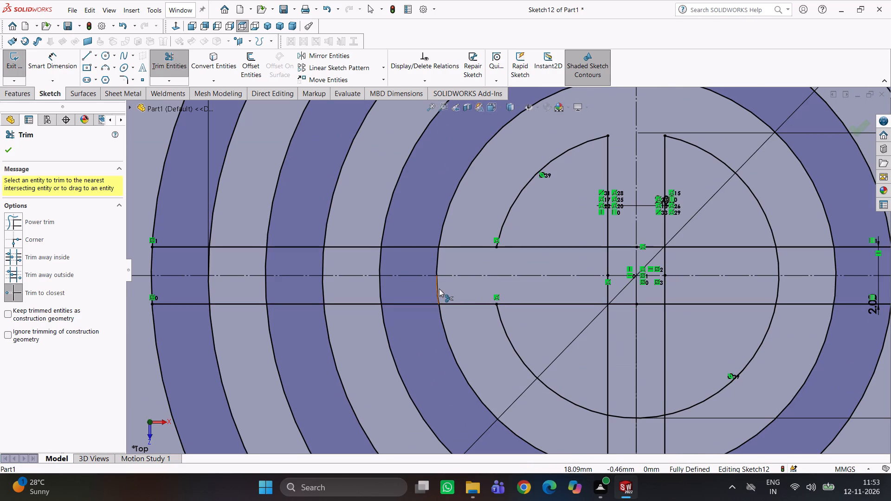
pyautogui.click(439, 289)
pyautogui.click(439, 262)
pyautogui.click(376, 258)
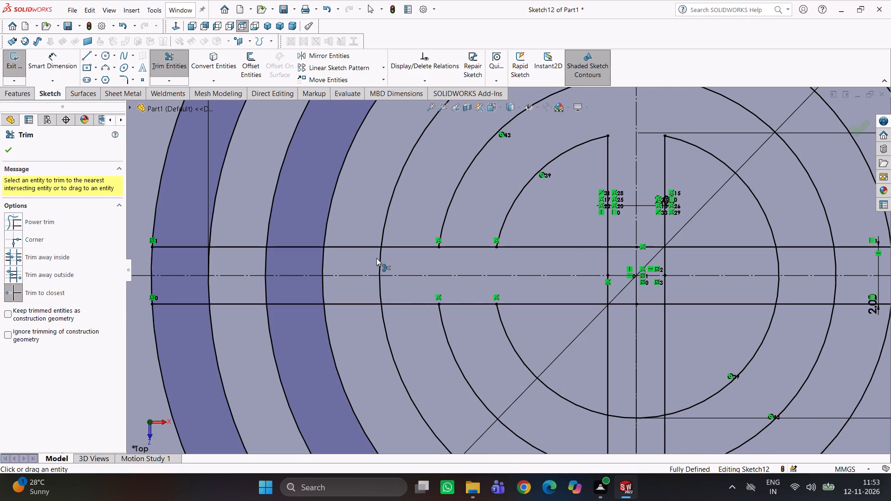
pyautogui.click(378, 257)
pyautogui.click(381, 288)
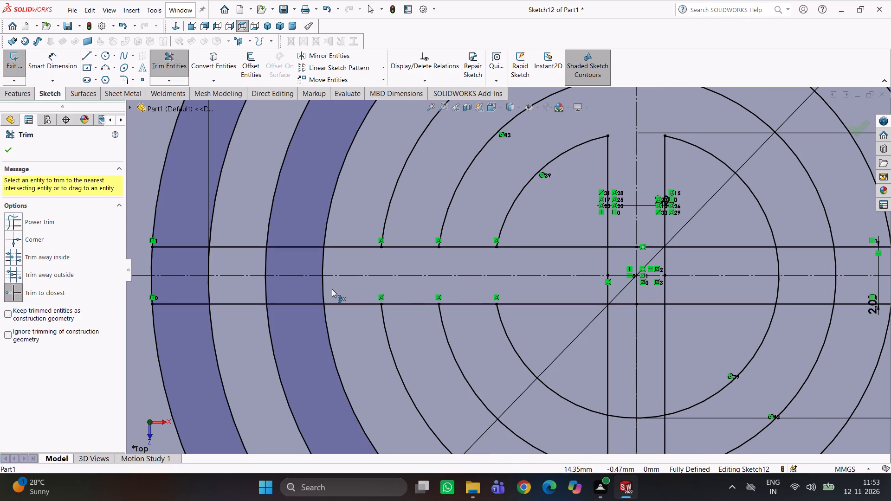
pyautogui.click(324, 289)
pyautogui.click(324, 263)
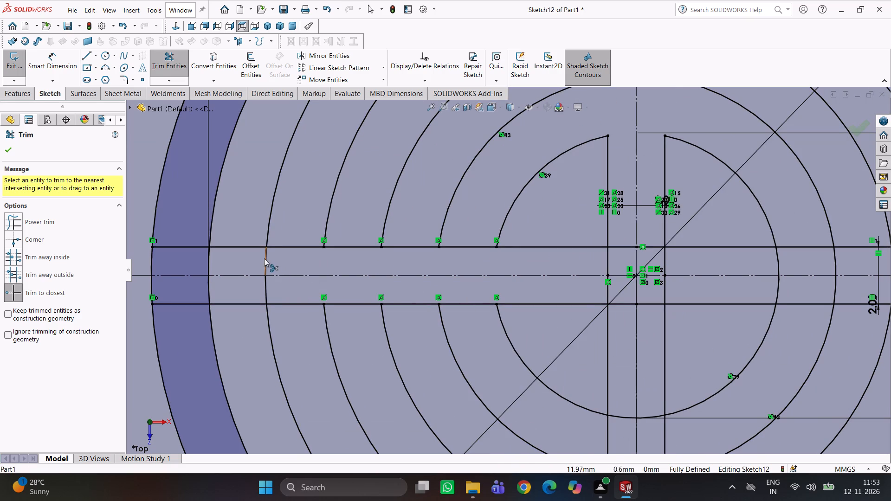
pyautogui.click(264, 258)
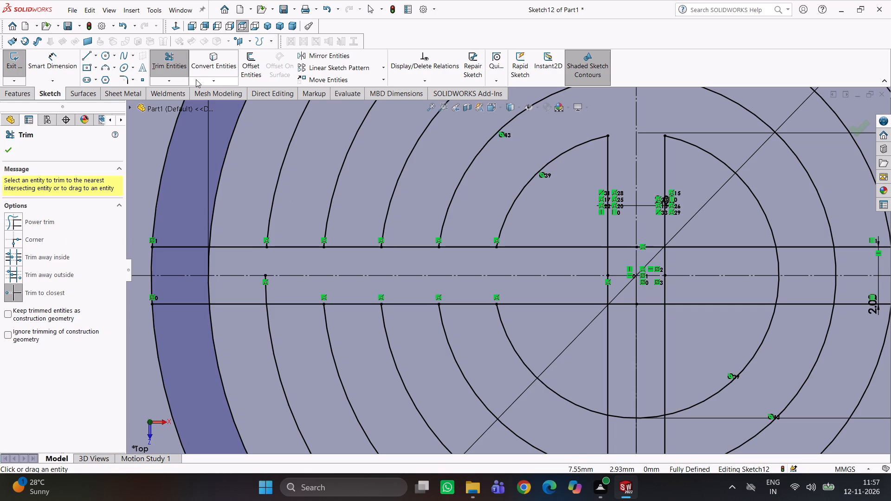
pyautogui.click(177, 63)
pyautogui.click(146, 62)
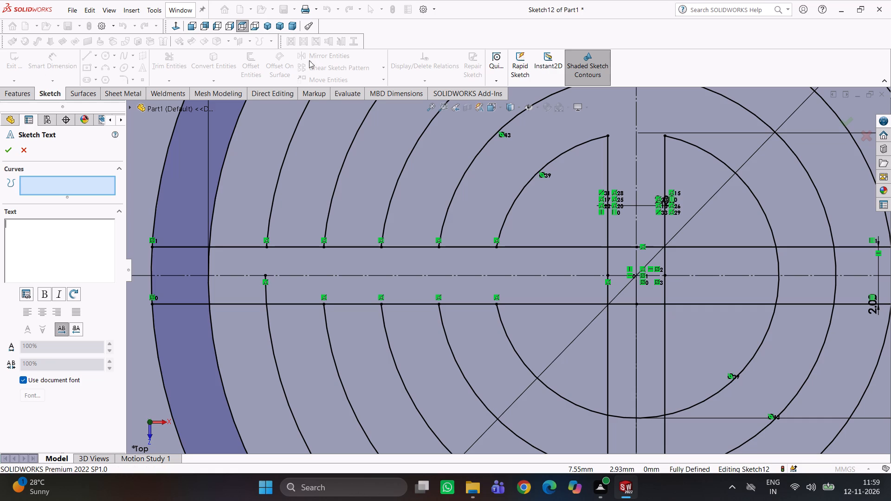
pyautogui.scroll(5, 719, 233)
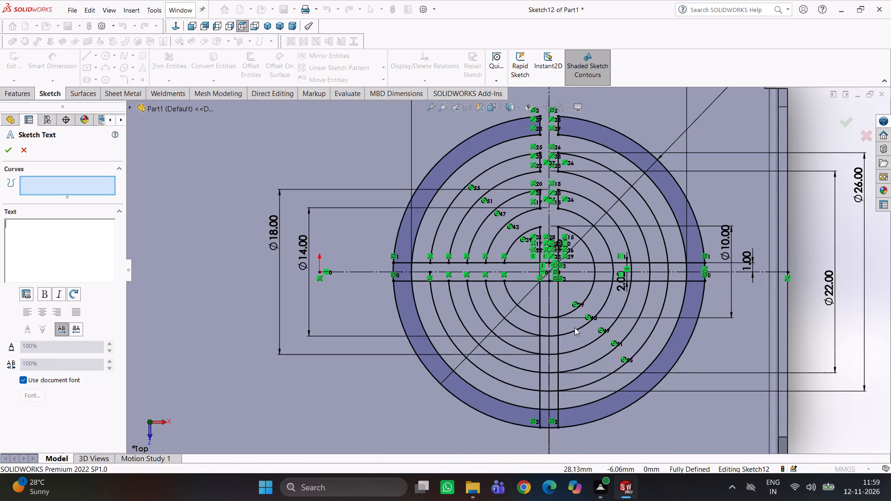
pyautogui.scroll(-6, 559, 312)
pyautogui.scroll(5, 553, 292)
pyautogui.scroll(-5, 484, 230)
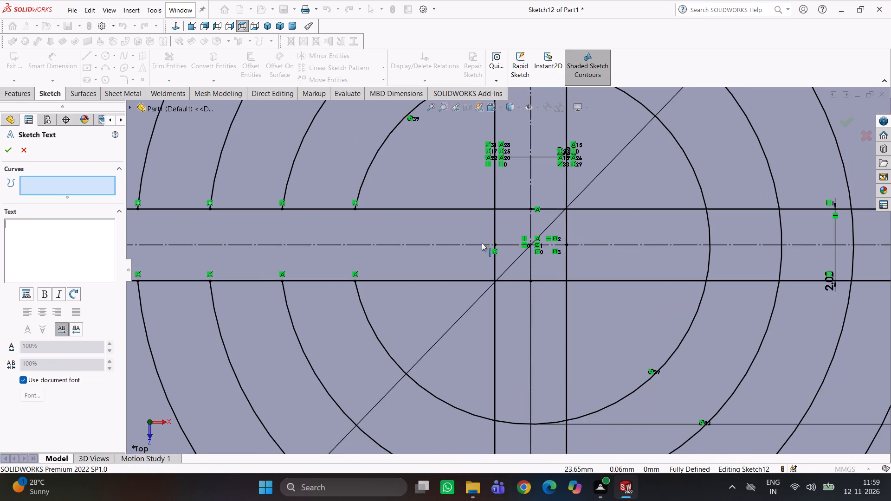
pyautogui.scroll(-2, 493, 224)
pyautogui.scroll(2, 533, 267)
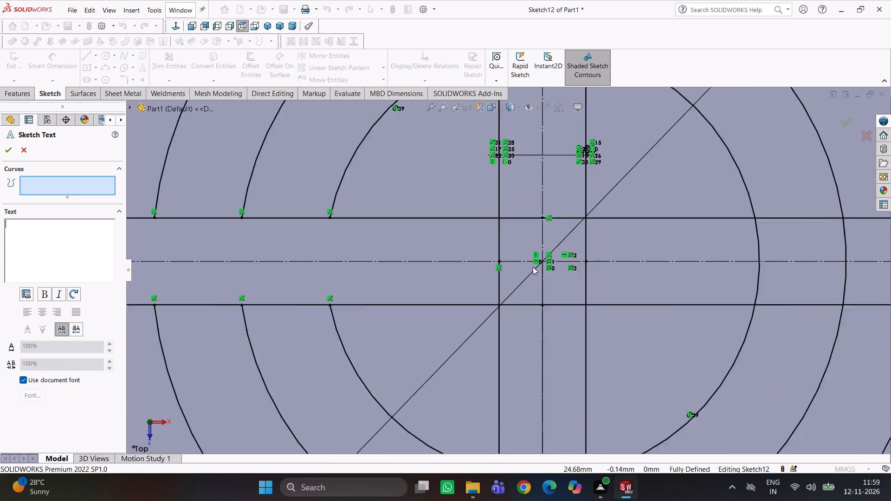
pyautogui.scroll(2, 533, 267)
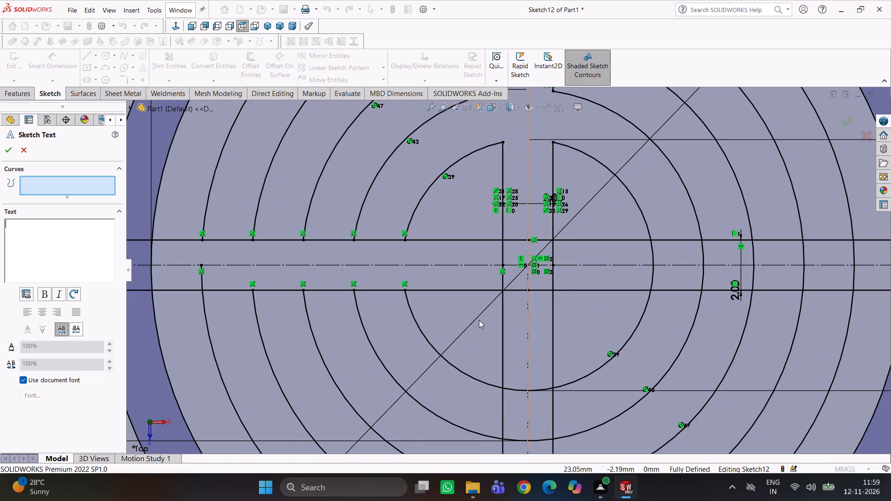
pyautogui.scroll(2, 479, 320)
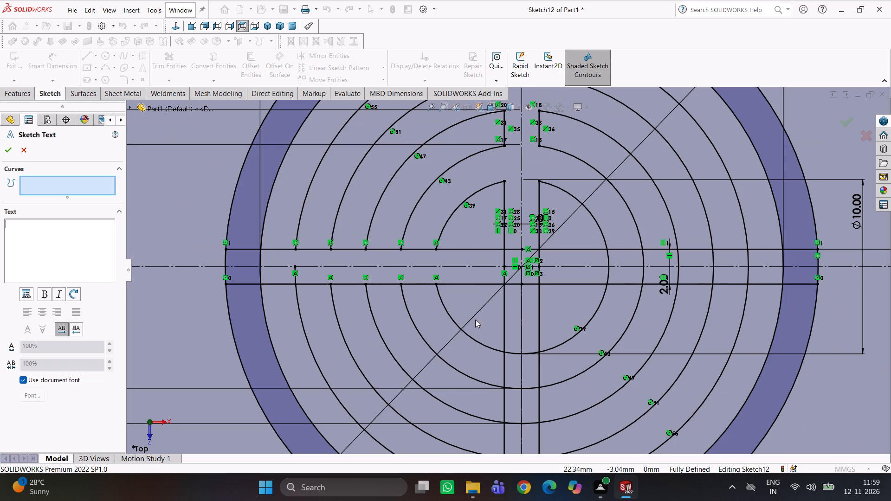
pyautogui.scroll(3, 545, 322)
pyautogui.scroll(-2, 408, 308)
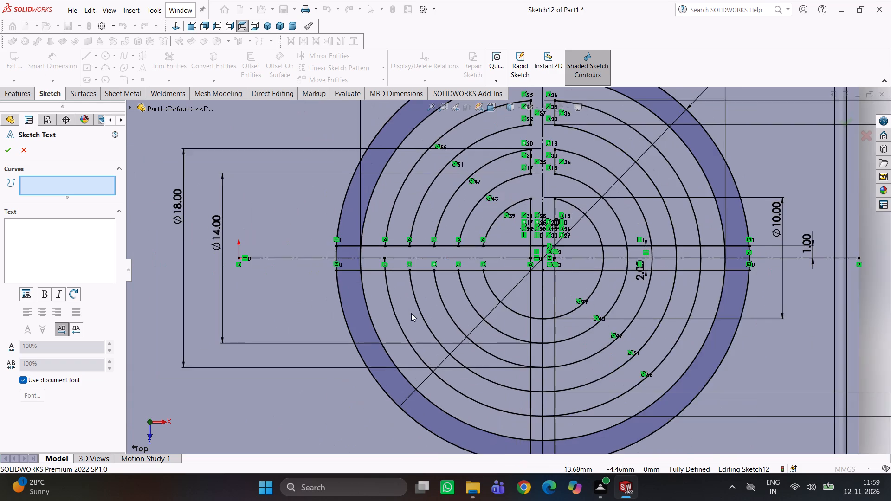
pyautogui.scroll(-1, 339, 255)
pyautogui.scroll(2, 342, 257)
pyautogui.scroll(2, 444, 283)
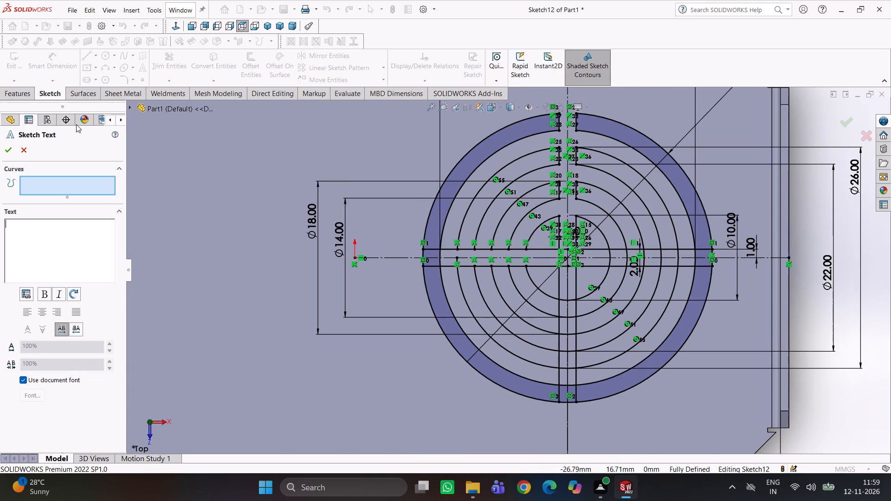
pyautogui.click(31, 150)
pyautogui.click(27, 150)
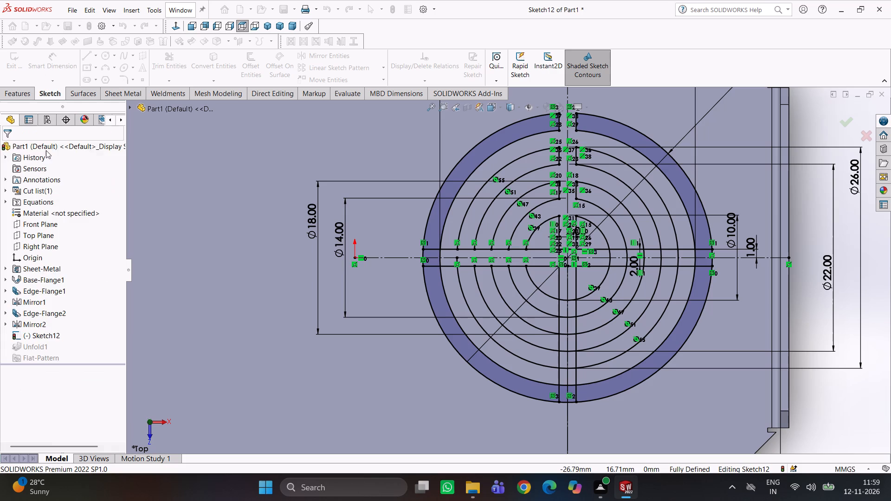
# Trim the left arc piece of the 30 mm circle between the horizontal rib lines and the 34 mm circle's piece above the centreline.
pyautogui.click(165, 59)
pyautogui.scroll(-5, 445, 292)
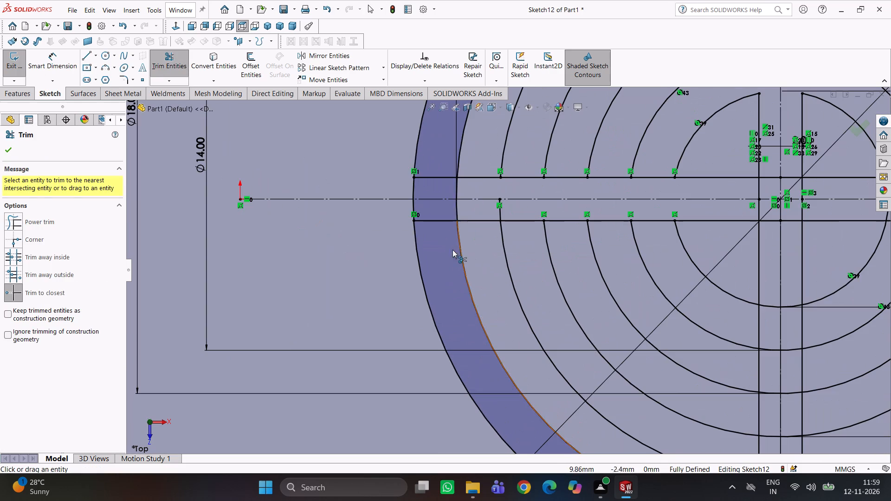
pyautogui.click(453, 212)
pyautogui.click(459, 212)
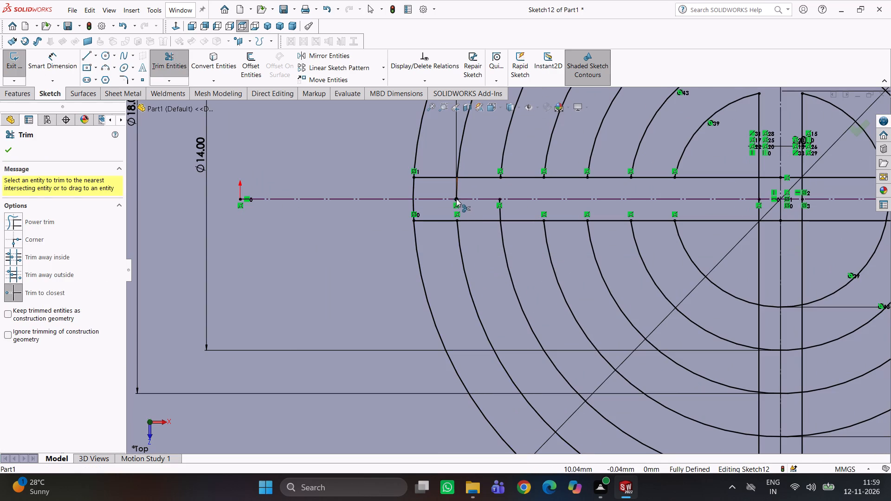
pyautogui.click(455, 193)
pyautogui.click(414, 185)
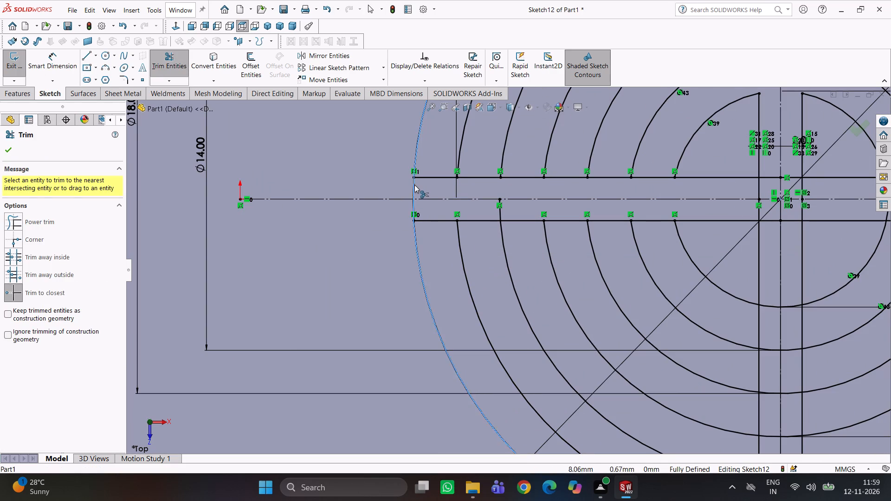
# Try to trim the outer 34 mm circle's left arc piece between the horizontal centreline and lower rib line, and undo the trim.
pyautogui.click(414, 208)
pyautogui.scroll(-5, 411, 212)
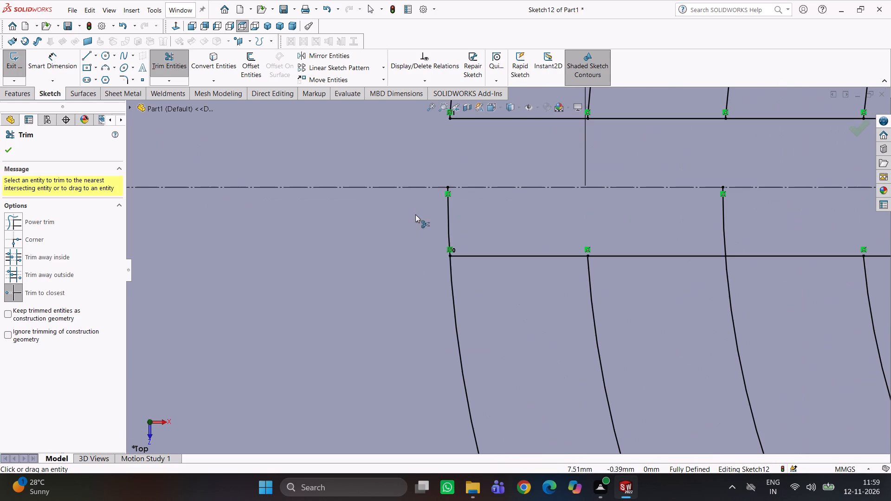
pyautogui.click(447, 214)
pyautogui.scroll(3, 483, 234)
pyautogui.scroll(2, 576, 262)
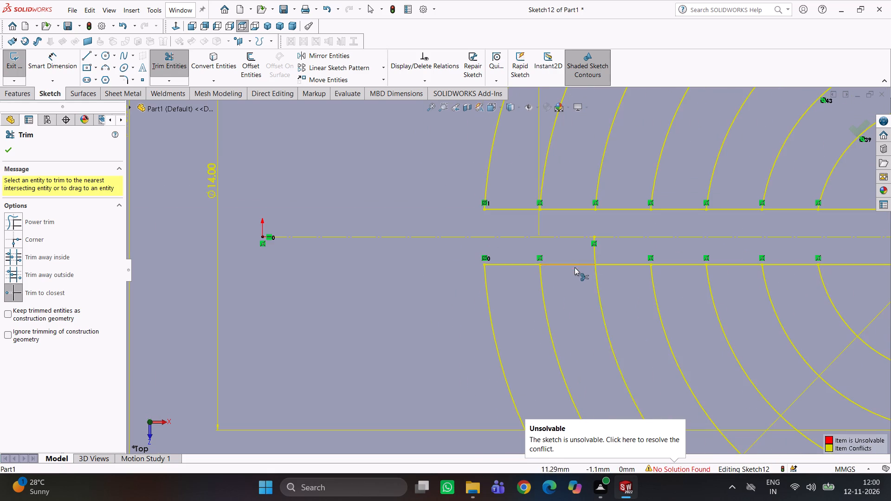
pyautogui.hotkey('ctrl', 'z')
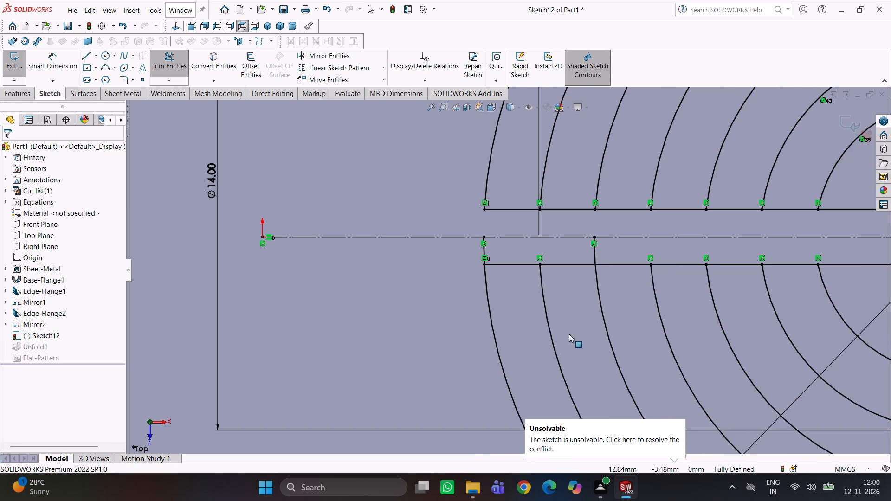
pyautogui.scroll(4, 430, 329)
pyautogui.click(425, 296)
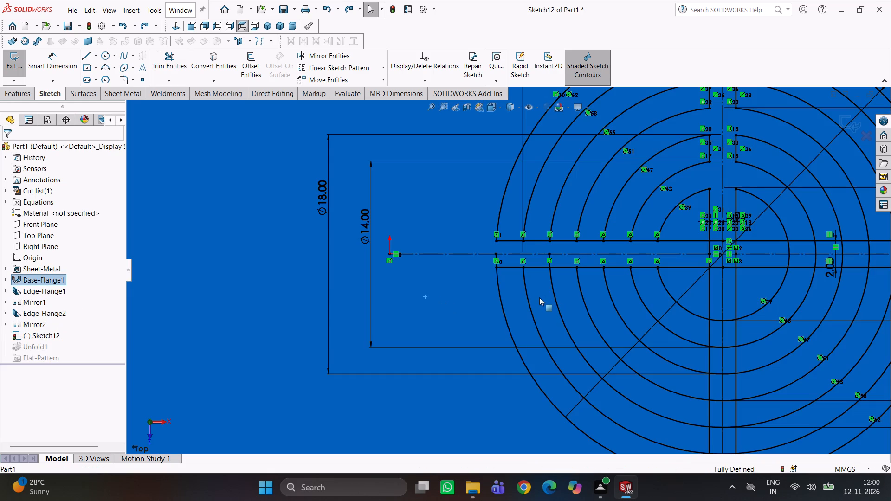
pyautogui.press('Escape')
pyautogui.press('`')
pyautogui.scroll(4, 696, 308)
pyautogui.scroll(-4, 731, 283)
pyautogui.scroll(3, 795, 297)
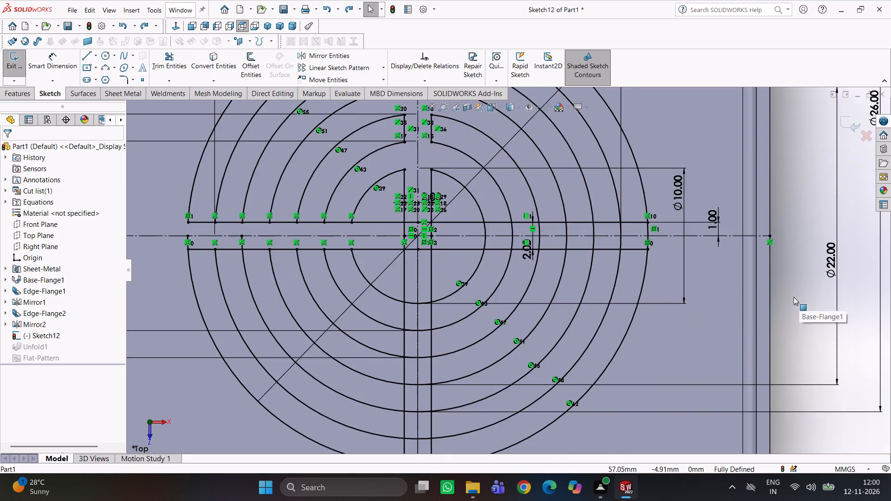
# Trim the remaining left arc piece of the 26 mm circle between the horizontal centreline and the lower rib line.
pyautogui.click(178, 48)
pyautogui.click(181, 79)
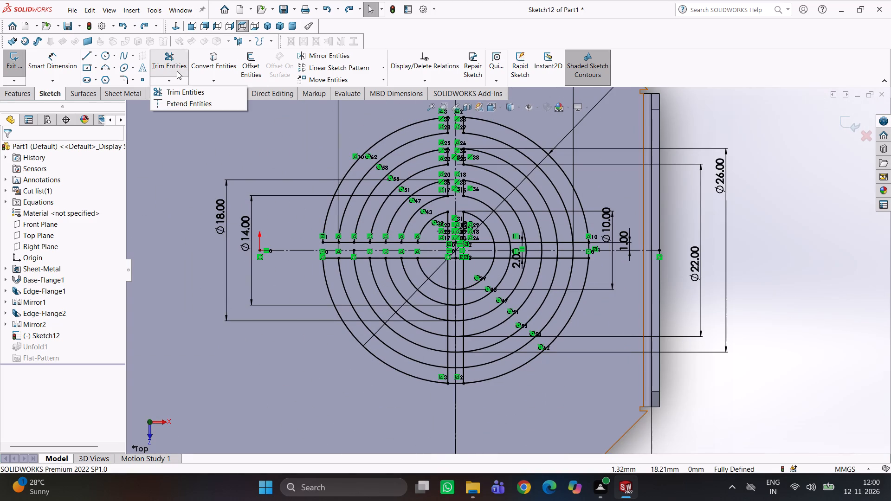
pyautogui.click(179, 71)
pyautogui.scroll(-4, 371, 245)
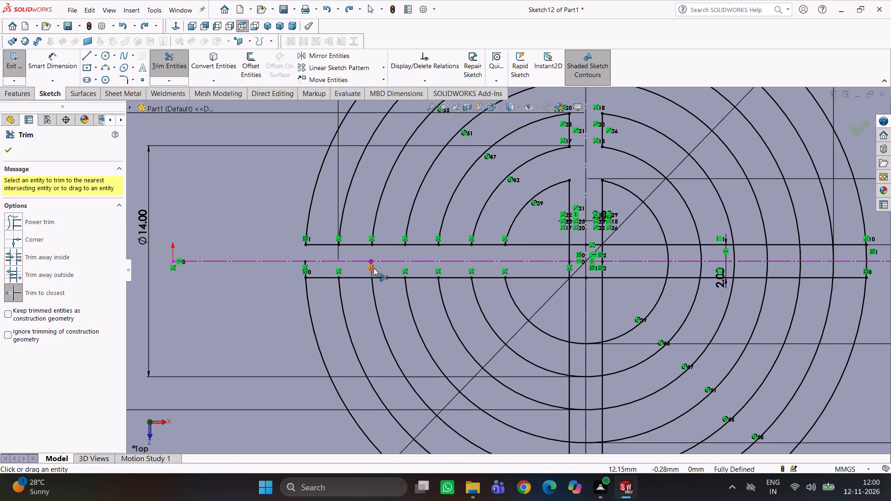
pyautogui.scroll(-5, 374, 268)
pyautogui.click(419, 272)
# Trim both horizontal rib lines left of centre between the 10–14, 18–22 and 26–30 mm circle pairs.
pyautogui.scroll(4, 437, 281)
pyautogui.scroll(2, 497, 312)
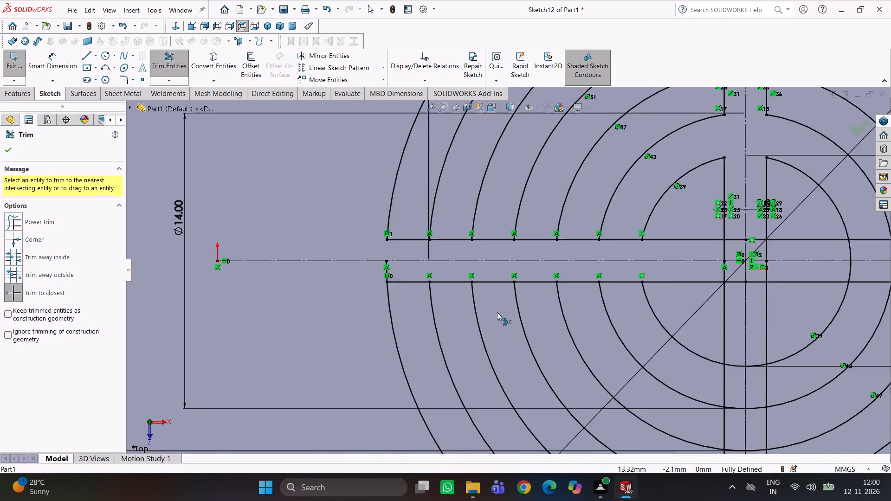
pyautogui.scroll(2, 596, 299)
pyautogui.scroll(1, 550, 244)
pyautogui.click(523, 253)
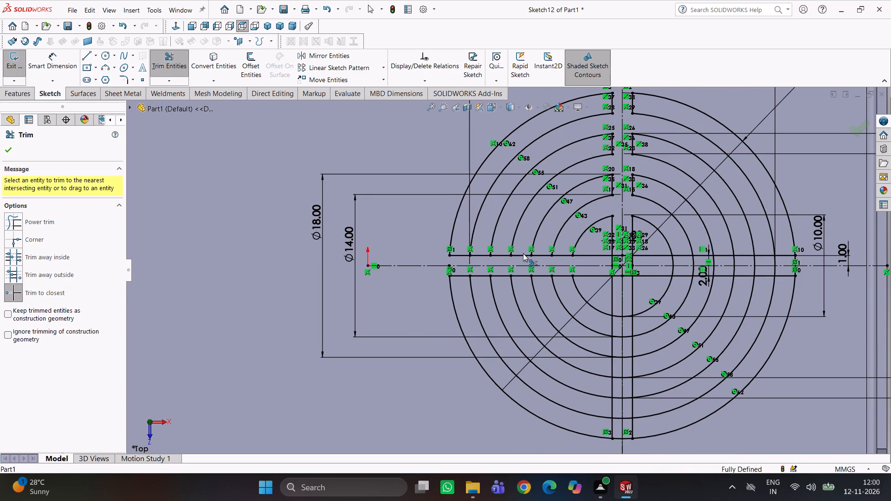
pyautogui.click(559, 253)
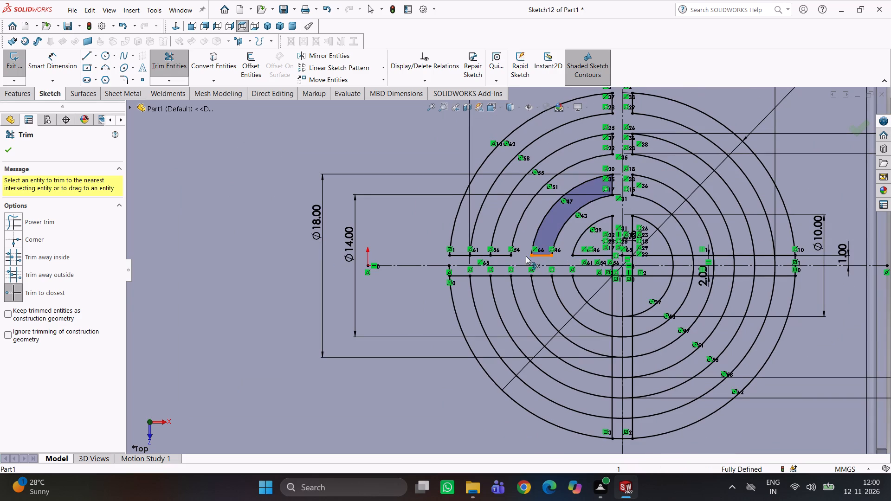
pyautogui.click(478, 255)
pyautogui.click(482, 275)
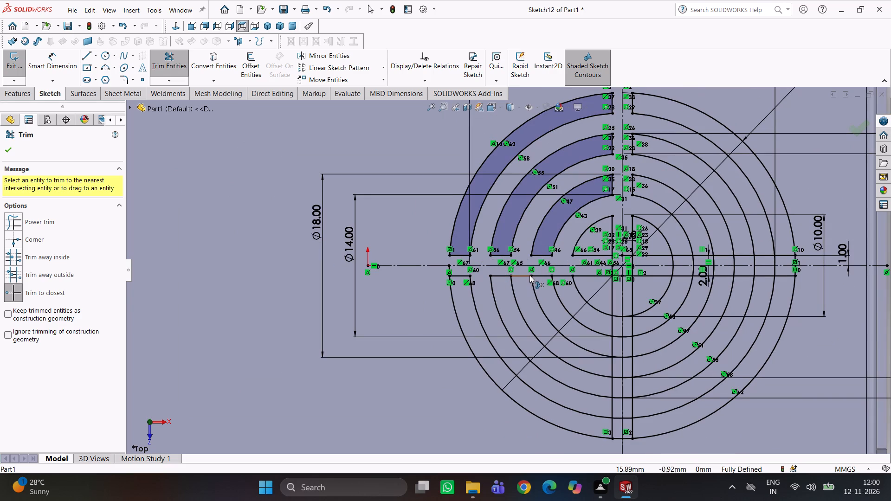
pyautogui.click(521, 275)
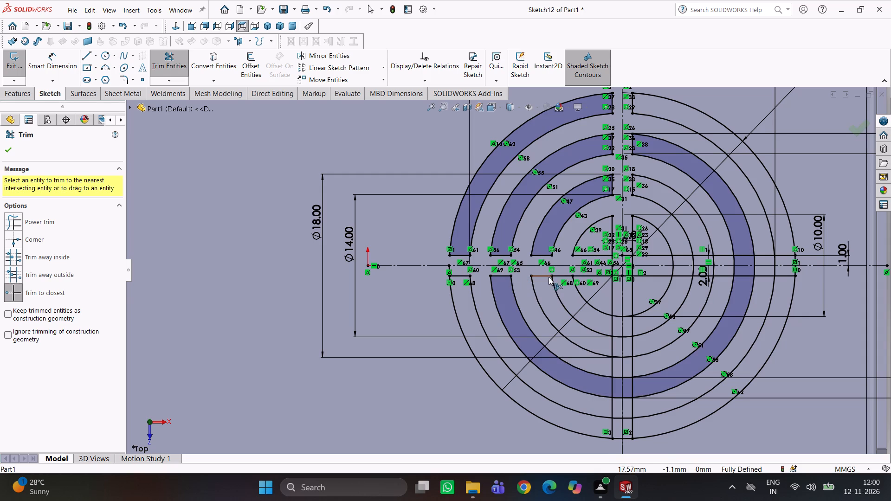
pyautogui.click(563, 276)
# Trim both vertical rib lines below the centre between the 10 mm and 14 mm circles.
pyautogui.scroll(1, 583, 287)
pyautogui.scroll(-1, 600, 302)
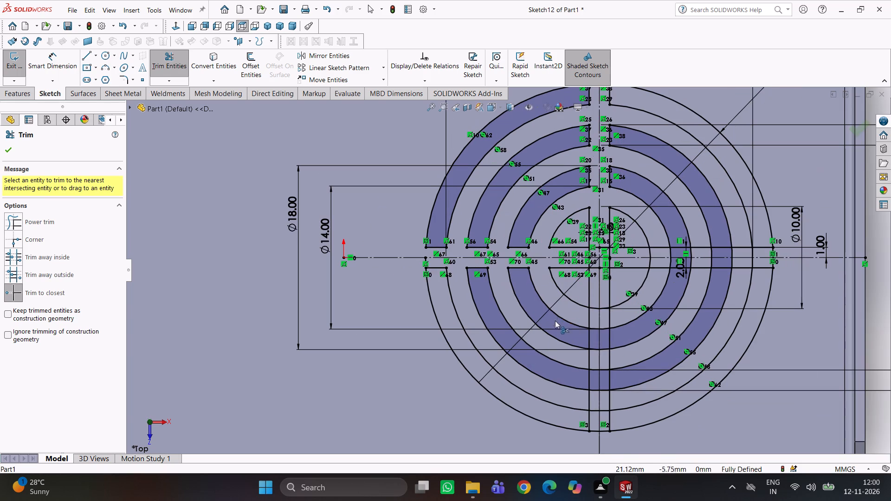
pyautogui.click(588, 321)
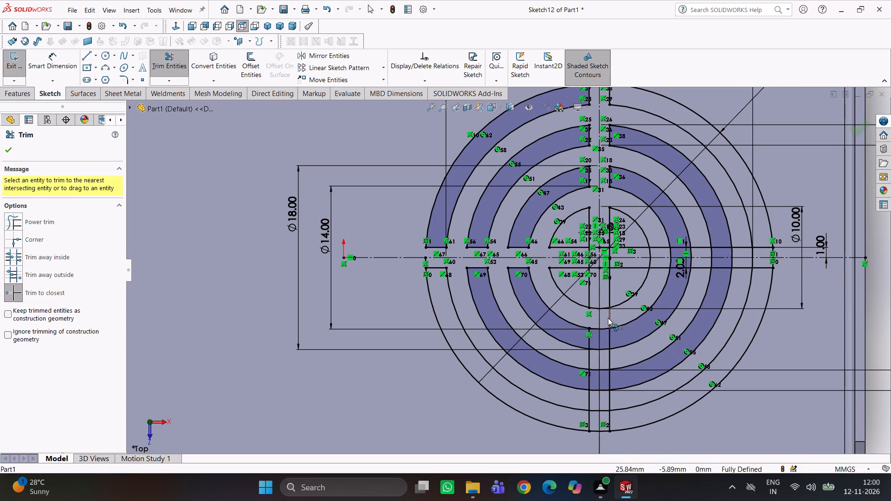
pyautogui.click(608, 318)
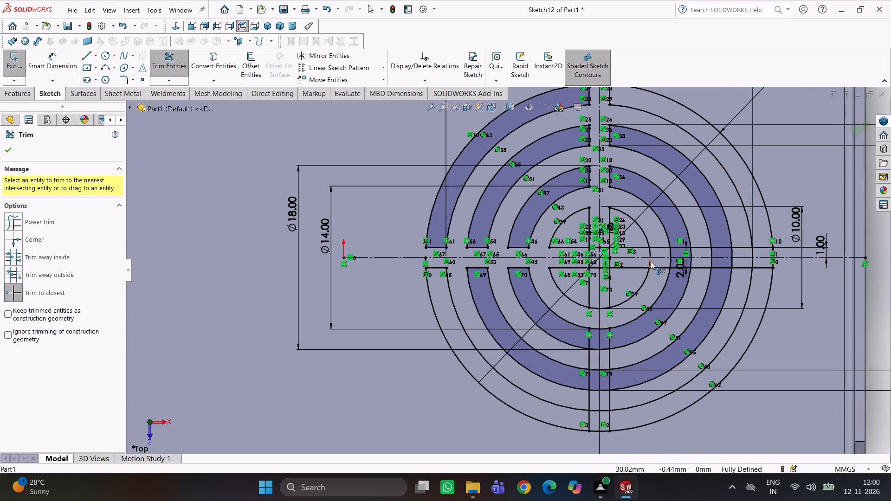
# Trim the 10 mm circle's right arc pieces inside the horizontal rib, plus both rib lines between the 10–14 and 18–22 mm circles.
pyautogui.click(651, 260)
pyautogui.click(651, 253)
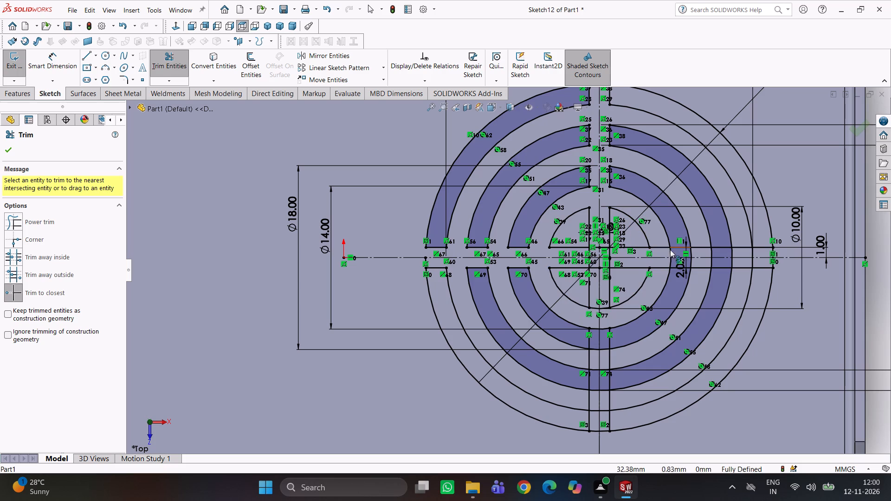
pyautogui.click(661, 247)
pyautogui.click(659, 266)
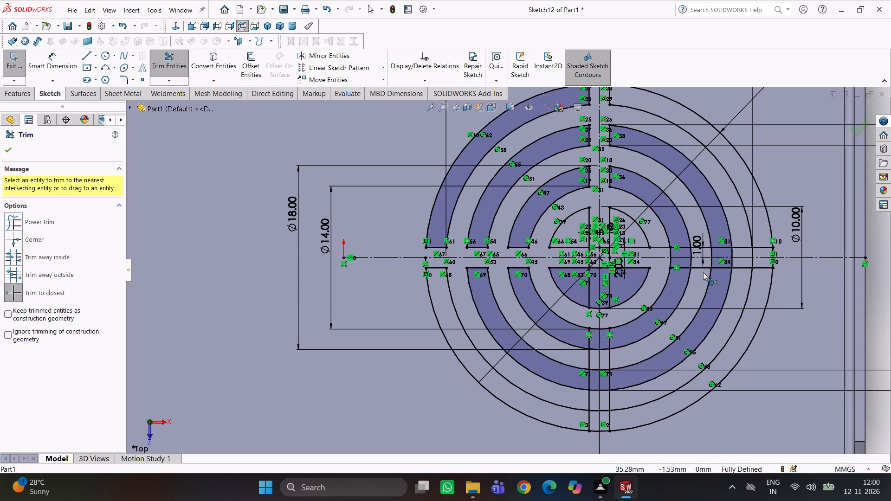
pyautogui.click(702, 269)
pyautogui.scroll(-3, 705, 254)
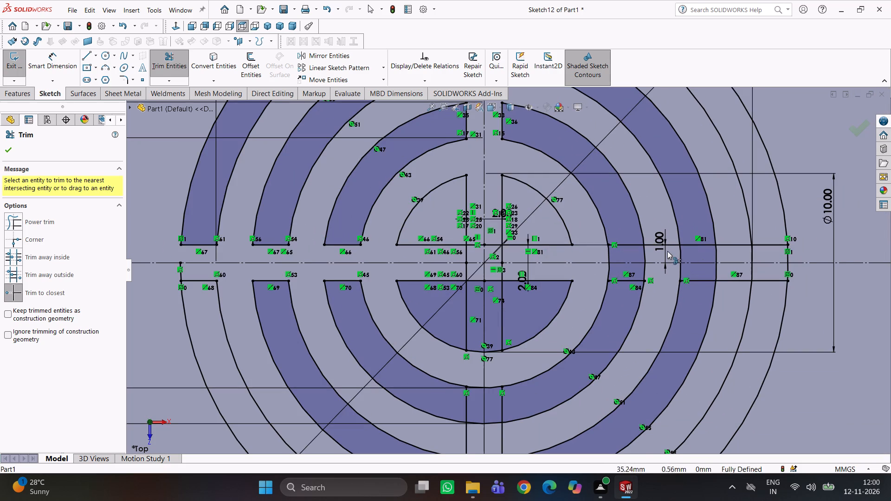
pyautogui.click(669, 244)
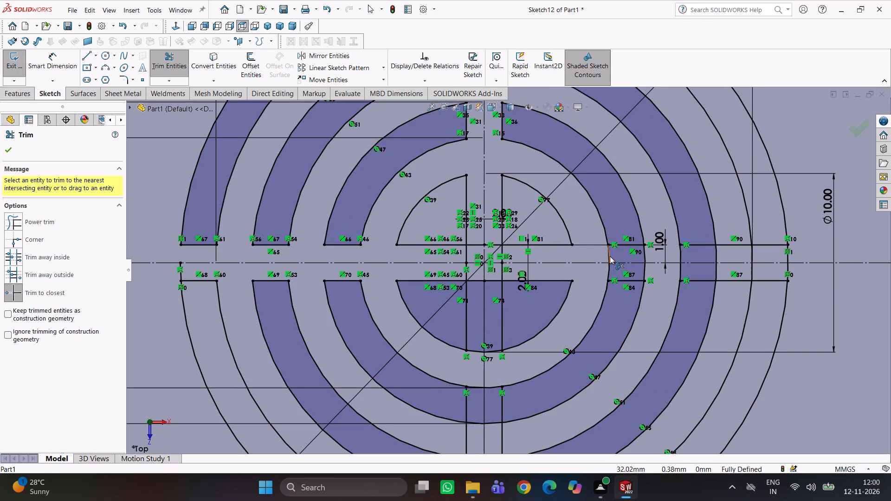
# Trim the right arc pieces of the 14 mm and 18 mm circles between the horizontal rib lines.
pyautogui.click(610, 256)
pyautogui.click(609, 270)
pyautogui.click(645, 266)
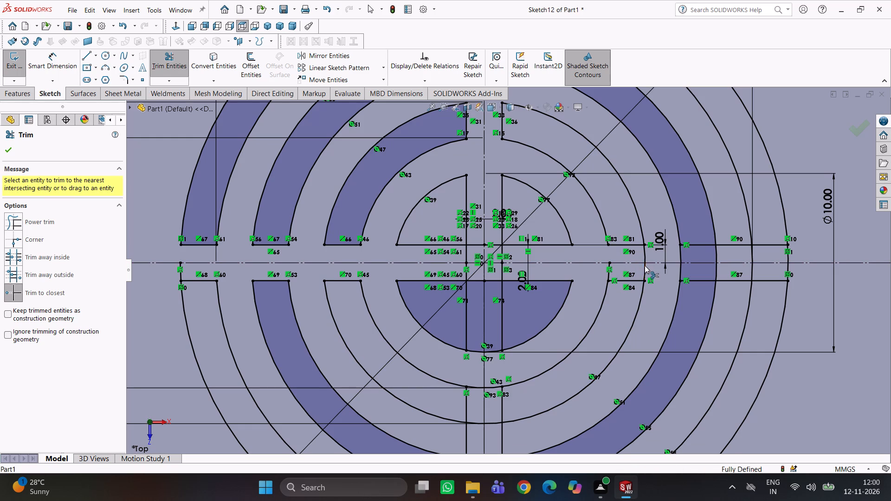
pyautogui.click(643, 254)
pyautogui.scroll(-4, 612, 268)
pyautogui.click(579, 278)
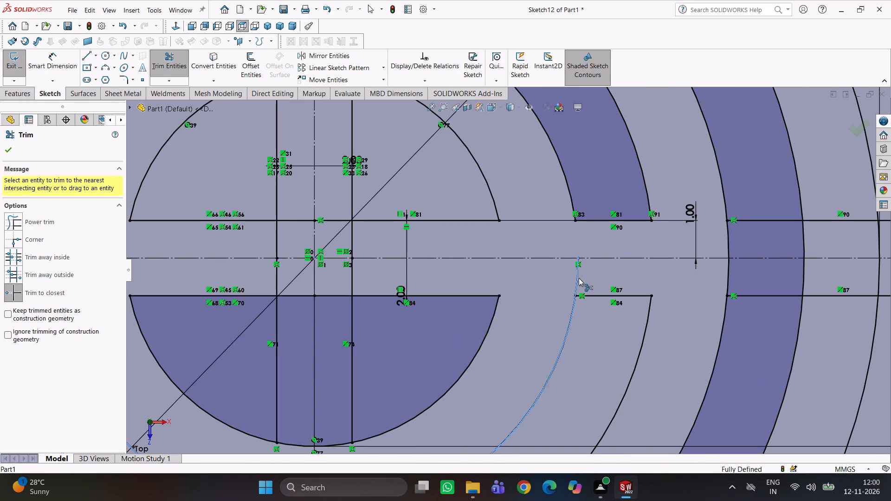
# Trim the bottom arc pieces of the 18 mm and 14 mm circles between the vertical rib lines.
pyautogui.scroll(7, 610, 274)
pyautogui.scroll(-5, 463, 366)
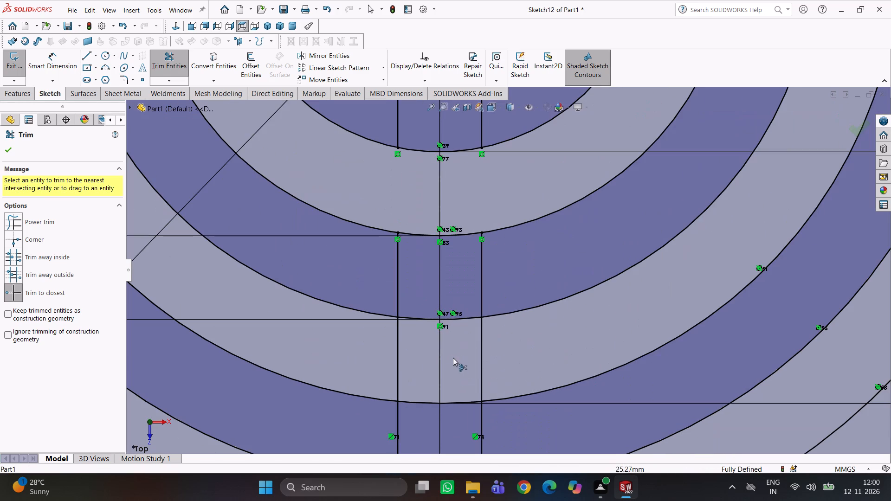
pyautogui.click(463, 319)
pyautogui.click(420, 317)
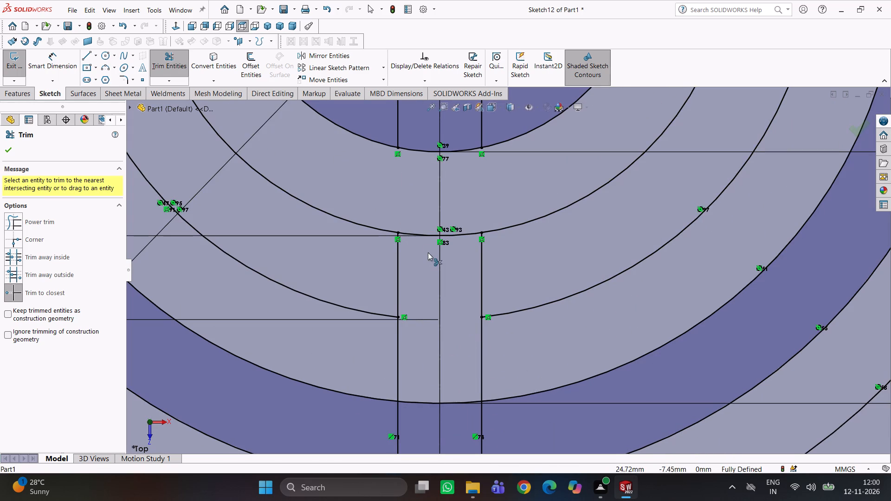
pyautogui.click(418, 234)
pyautogui.click(460, 234)
# Trim both vertical rib lines below the centre between the 18–22 mm and 26–30 mm circle pairs.
pyautogui.scroll(1, 452, 290)
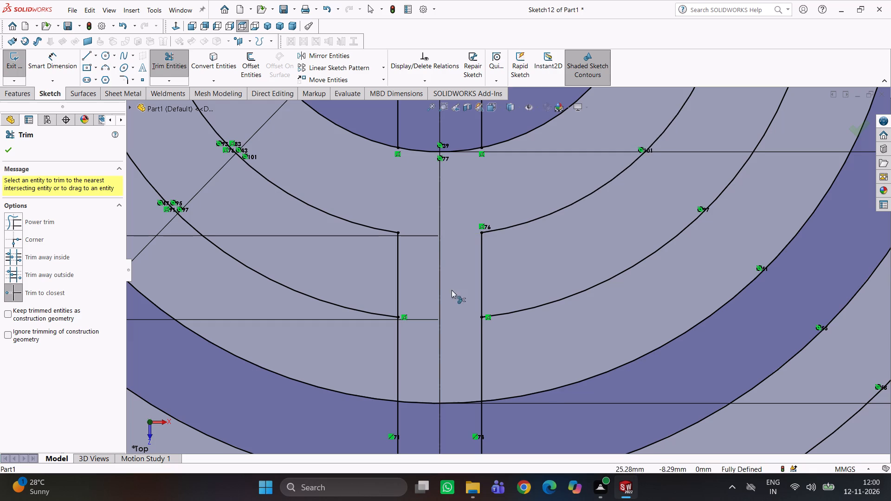
pyautogui.scroll(2, 452, 290)
pyautogui.scroll(3, 493, 317)
pyautogui.scroll(-4, 500, 307)
pyautogui.click(497, 301)
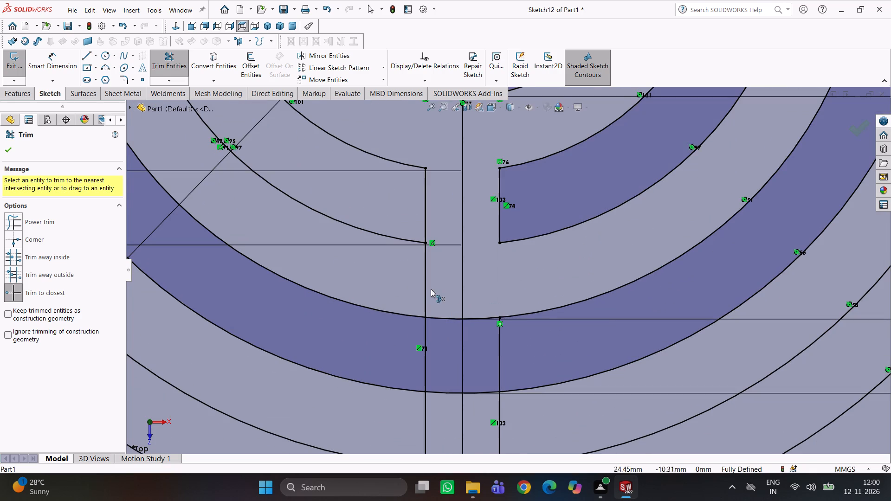
pyautogui.click(424, 288)
pyautogui.scroll(6, 445, 293)
pyautogui.scroll(-3, 485, 322)
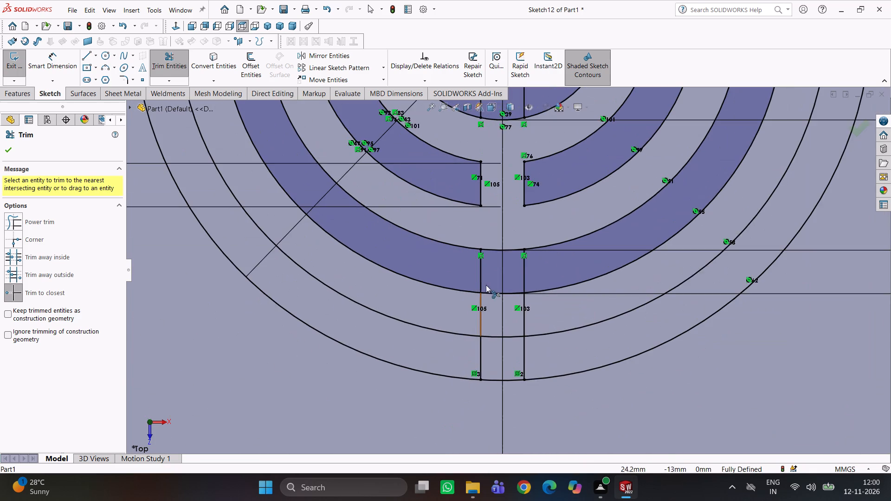
pyautogui.scroll(5, 480, 288)
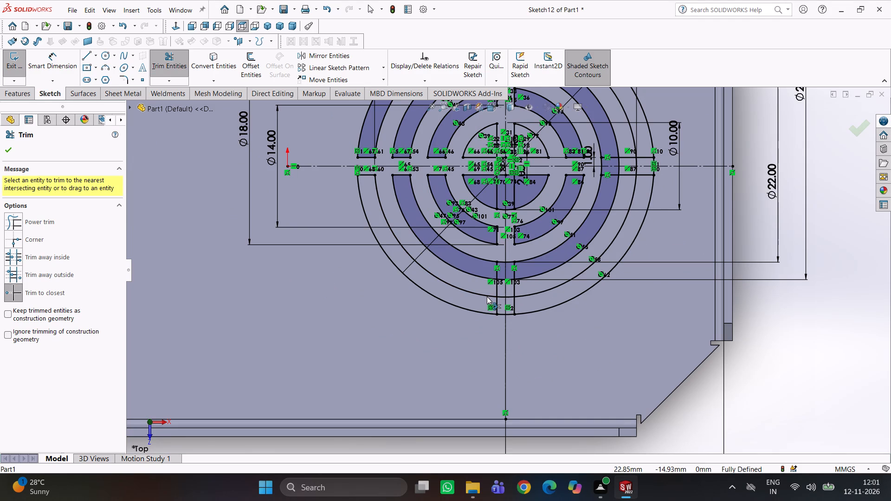
pyautogui.scroll(-3, 516, 280)
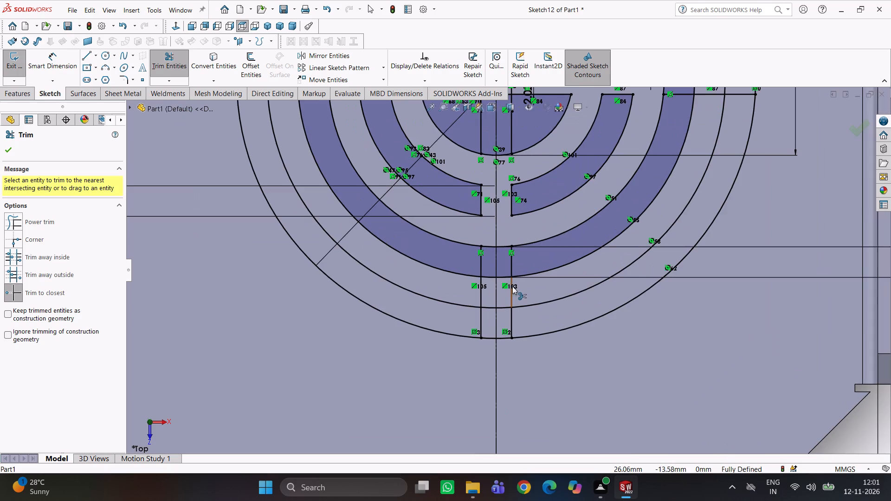
pyautogui.scroll(2, 500, 290)
pyautogui.click(490, 288)
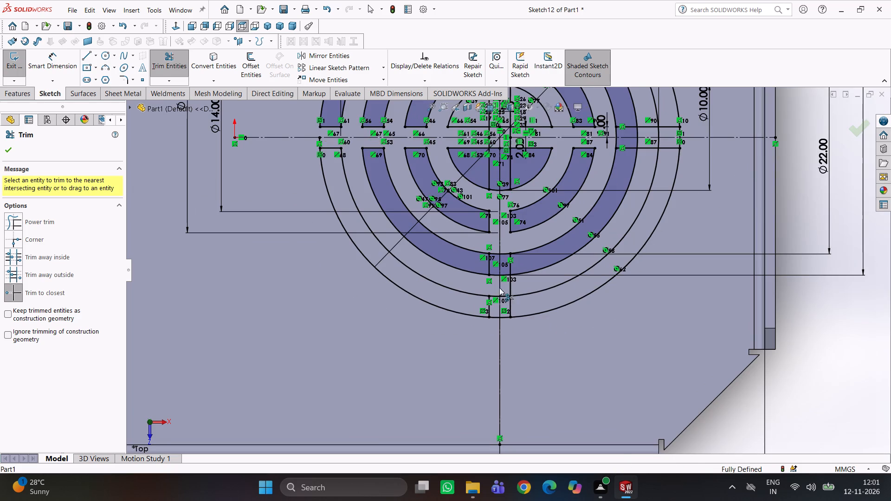
pyautogui.click(510, 287)
# Trim the bottom arc pieces of the 26, 22, 30 and 34 mm circles between the vertical rib lines.
pyautogui.click(506, 275)
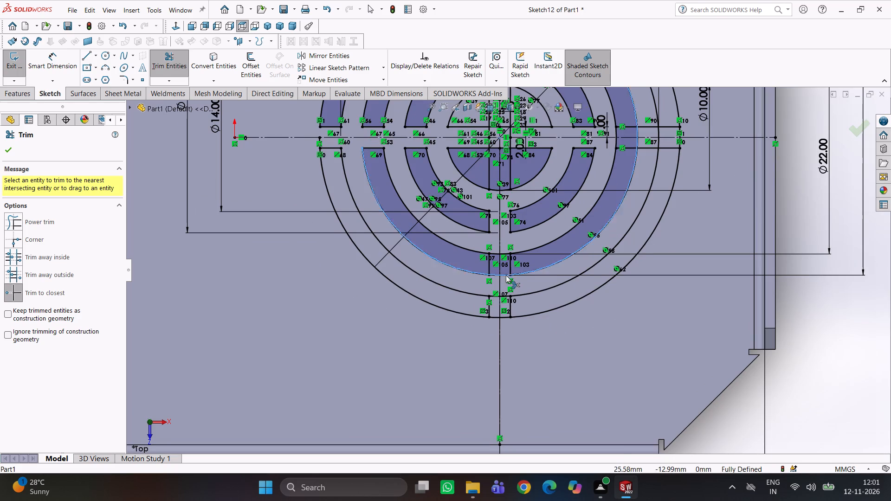
pyautogui.click(496, 275)
pyautogui.click(495, 253)
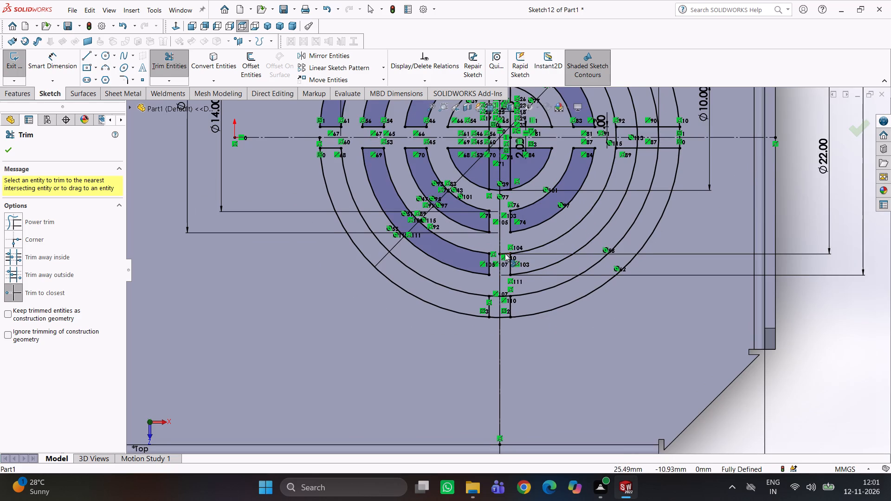
pyautogui.click(505, 253)
pyautogui.scroll(-3, 505, 266)
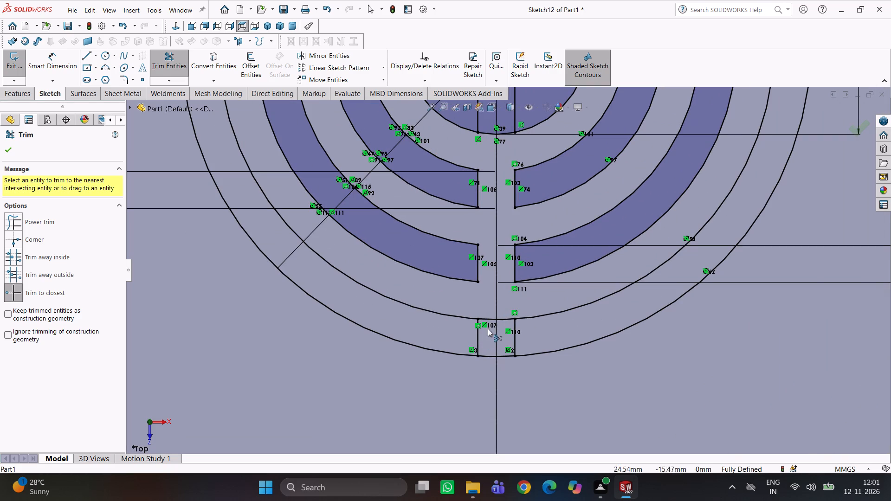
pyautogui.click(486, 319)
pyautogui.click(503, 319)
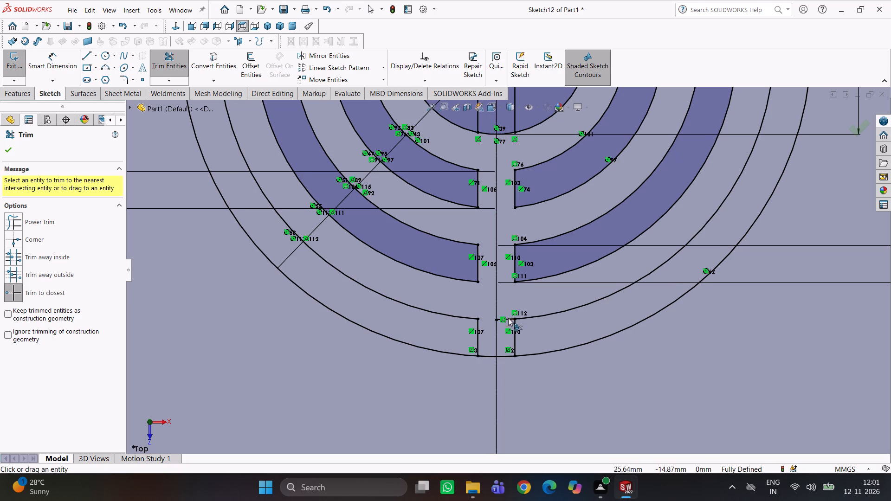
pyautogui.click(508, 320)
pyautogui.click(488, 356)
pyautogui.click(506, 355)
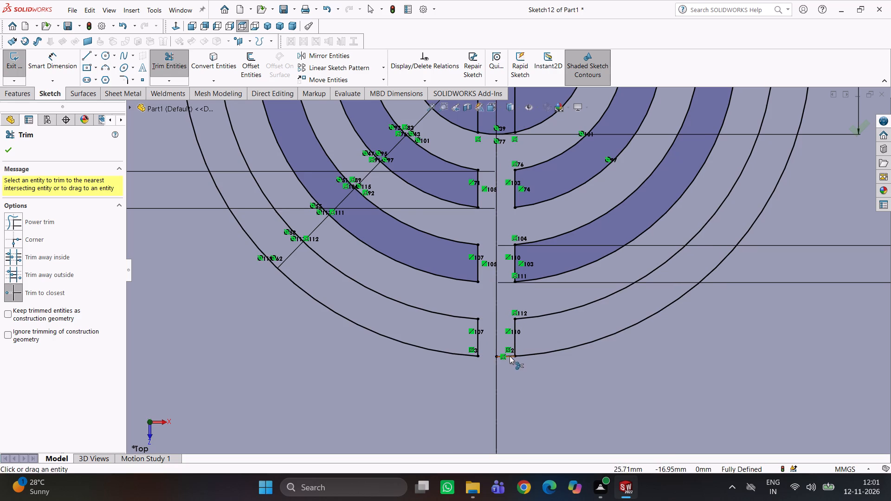
pyautogui.click(510, 356)
# Trim the outer 34 mm circle's remaining left arc piece between the horizontal centreline and the lower rib line.
pyautogui.scroll(5, 510, 342)
pyautogui.scroll(-3, 433, 226)
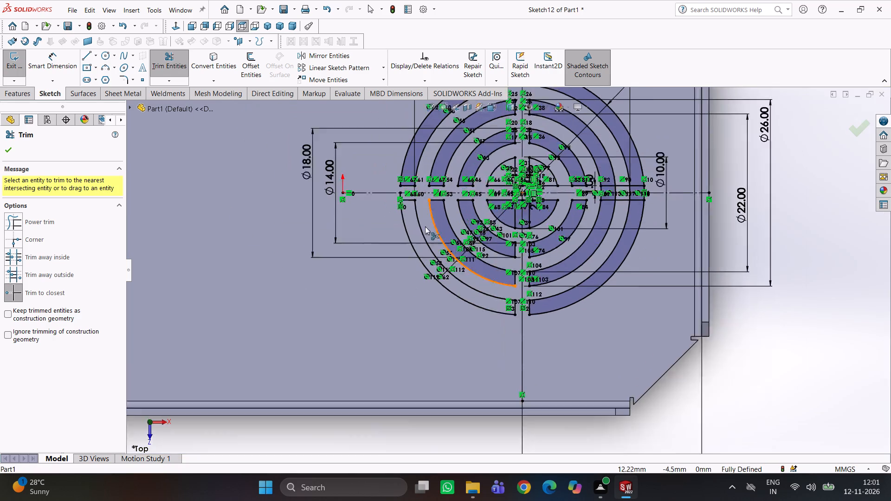
pyautogui.scroll(-4, 407, 197)
pyautogui.click(371, 170)
# Examine the trimmed vent sketch for the dimensions and relations that are in conflict.
pyautogui.scroll(6, 473, 218)
pyautogui.scroll(-3, 617, 245)
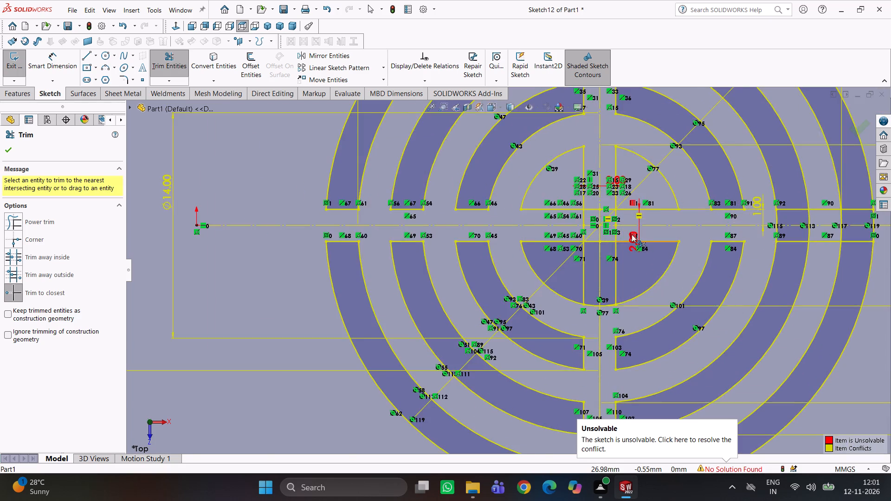
pyautogui.scroll(-3, 632, 234)
pyautogui.scroll(4, 474, 263)
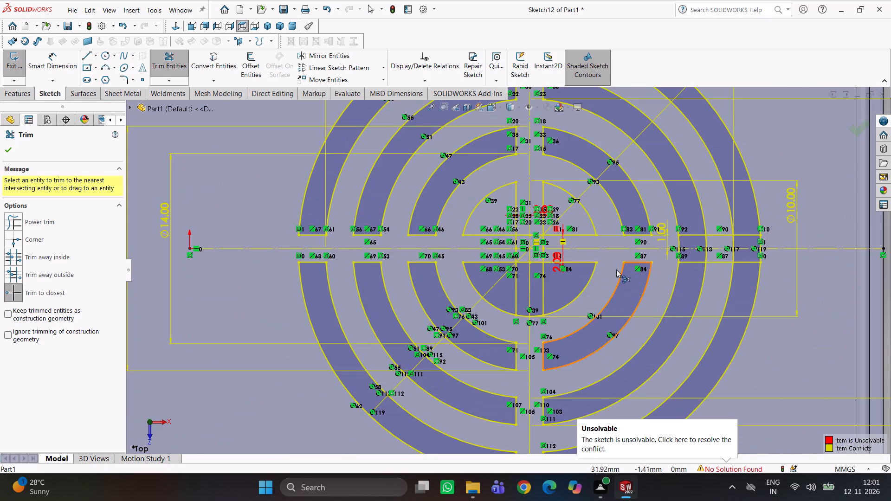
pyautogui.scroll(2, 615, 270)
pyautogui.scroll(-4, 571, 262)
pyautogui.scroll(4, 734, 289)
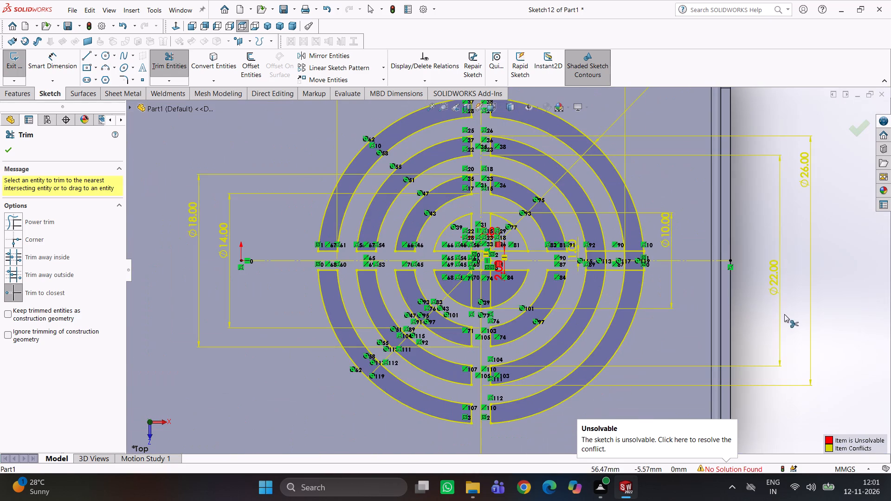
pyautogui.click(836, 304)
pyautogui.scroll(-4, 508, 256)
pyautogui.scroll(2, 736, 285)
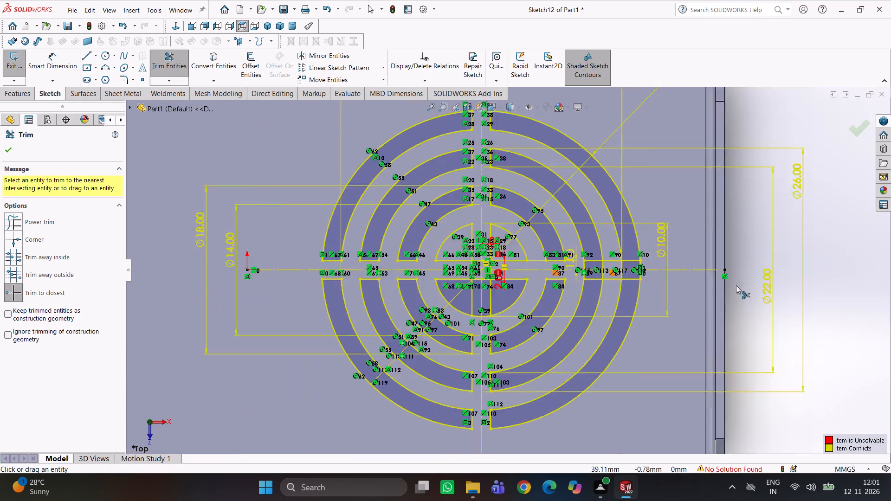
pyautogui.scroll(4, 736, 285)
# Delete the unsolvable 2.00 mm dimension between the two horizontal rib lines near the vent's centre.
pyautogui.click(753, 295)
pyautogui.moveTo(755, 302); pyautogui.dragTo(756, 256, button='right')
pyautogui.click(742, 279)
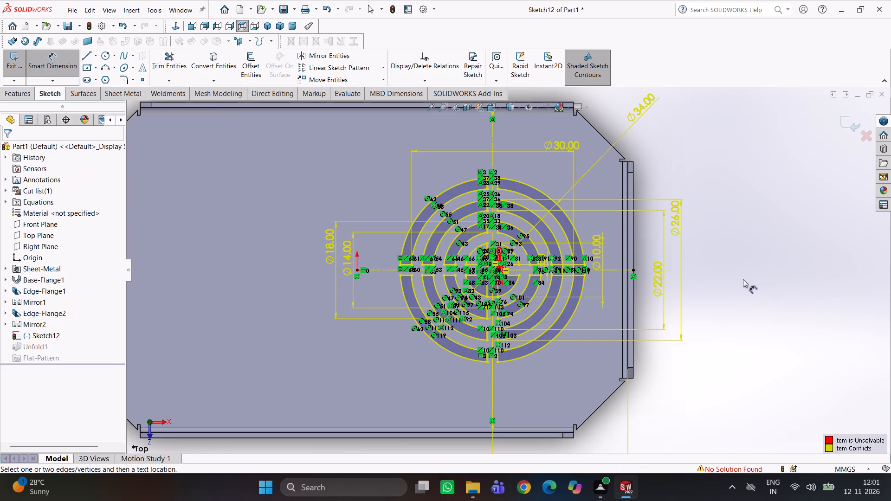
pyautogui.moveTo(750, 287); pyautogui.dragTo(752, 209, button='right')
pyautogui.click(739, 264)
pyautogui.scroll(-7, 505, 263)
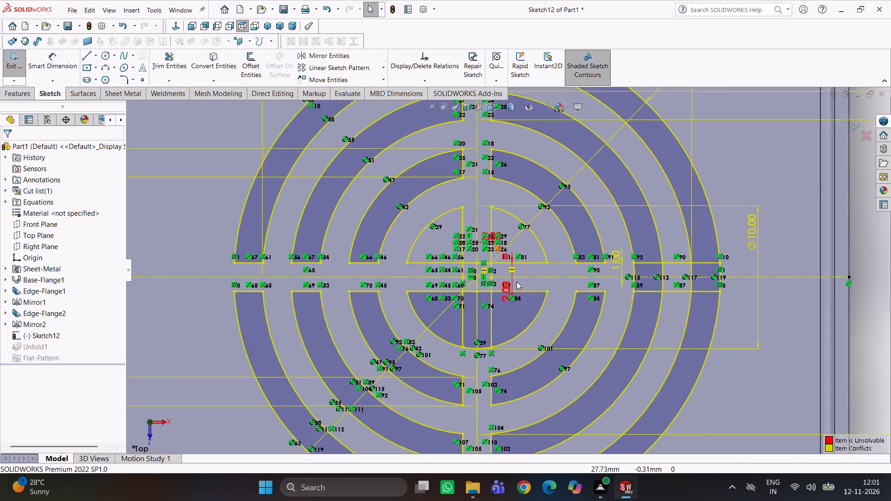
pyautogui.scroll(-4, 517, 282)
pyautogui.click(483, 318)
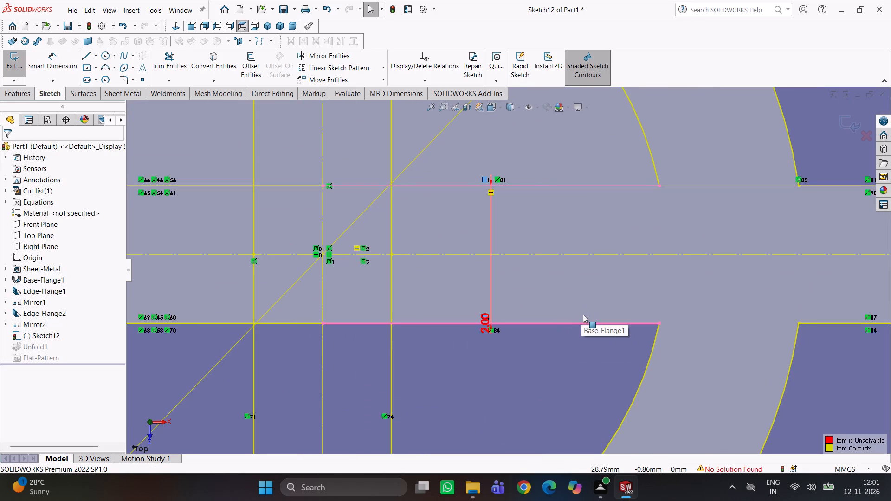
pyautogui.press('Delete')
# Dimension the lower horizontal rib line 1 mm from the vent's horizontal centreline.
pyautogui.scroll(9, 573, 300)
pyautogui.scroll(1, 427, 327)
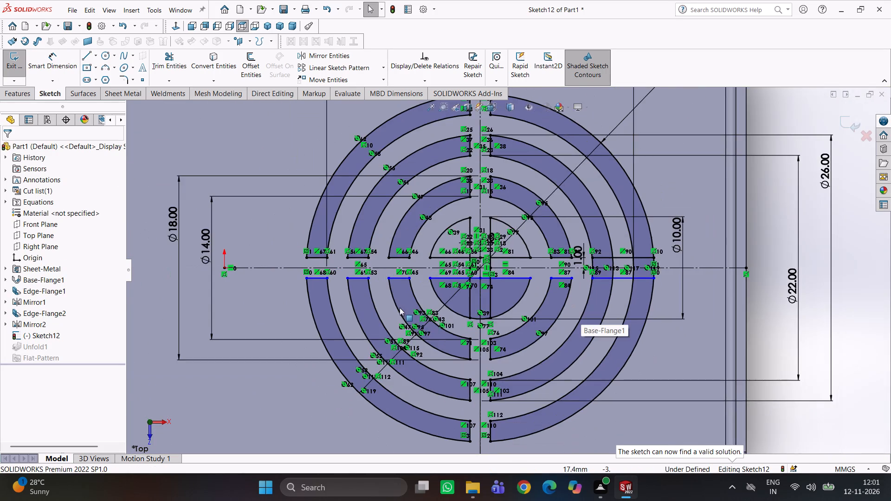
pyautogui.scroll(-3, 400, 307)
pyautogui.scroll(2, 464, 294)
pyautogui.scroll(3, 622, 298)
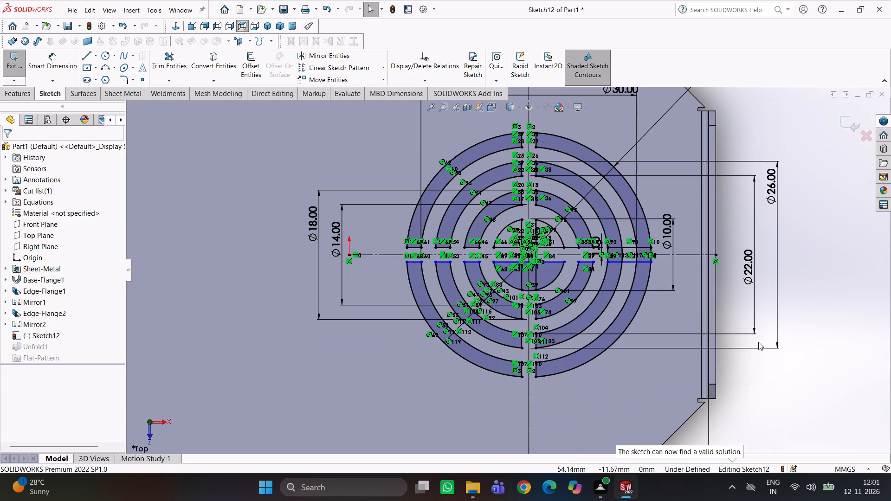
pyautogui.moveTo(826, 333); pyautogui.dragTo(812, 259, button='right')
pyautogui.scroll(-5, 695, 301)
pyautogui.scroll(2, 443, 176)
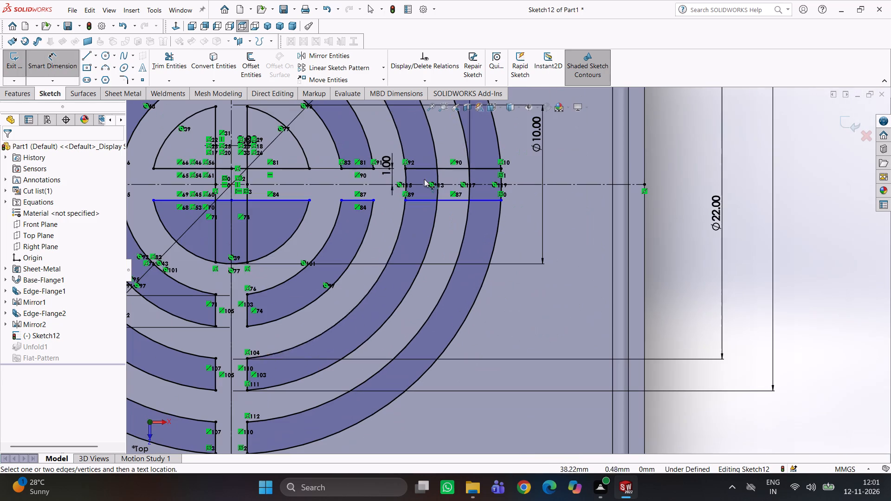
pyautogui.click(357, 184)
pyautogui.click(350, 199)
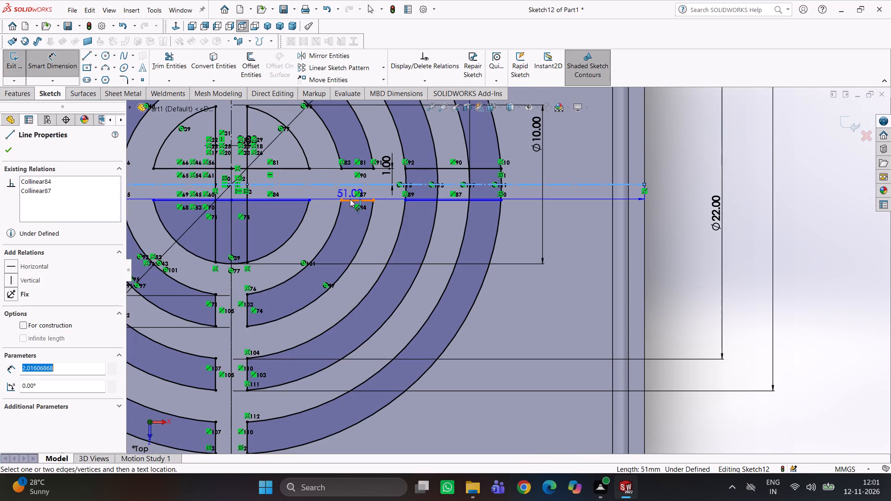
pyautogui.click(342, 190)
pyautogui.click(303, 173)
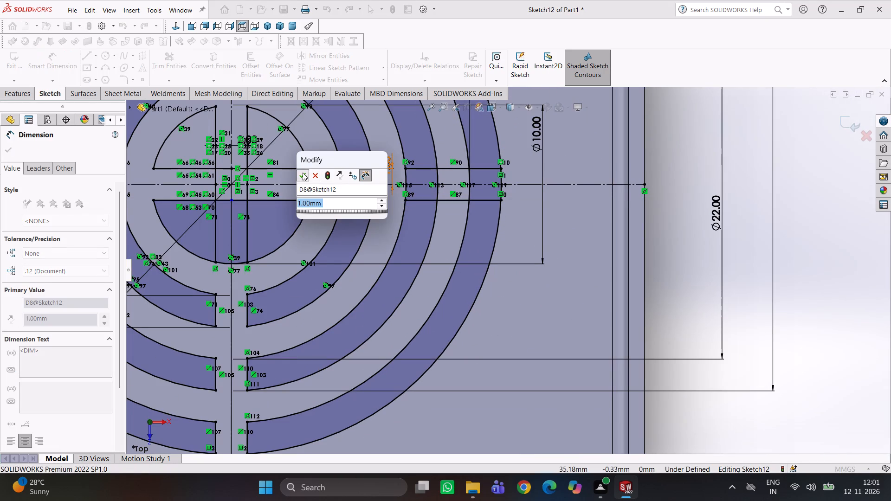
pyautogui.scroll(3, 550, 244)
pyautogui.click(684, 263)
# Clear the horizontal rib gap right of centre: trim the 22, 26, 30 and 34 mm arcs inside it and the rib lines between the 26–30 mm circles.
pyautogui.scroll(2, 511, 277)
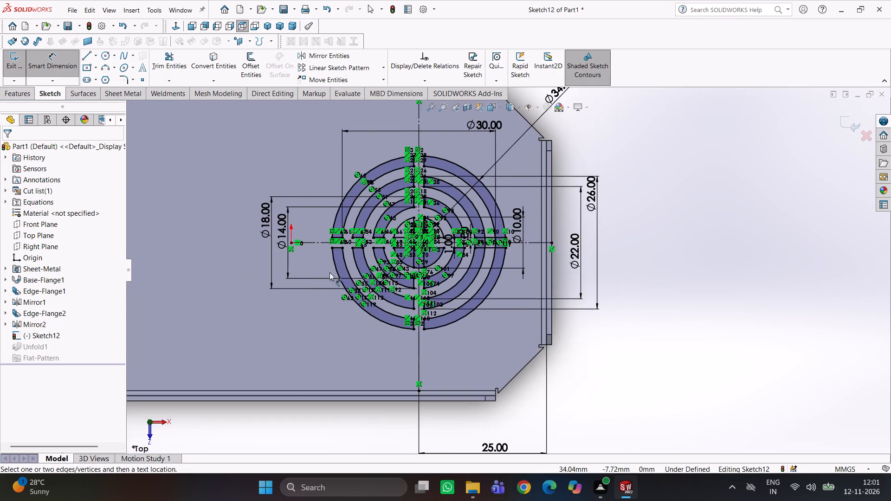
pyautogui.scroll(-2, 302, 267)
pyautogui.scroll(-1, 535, 310)
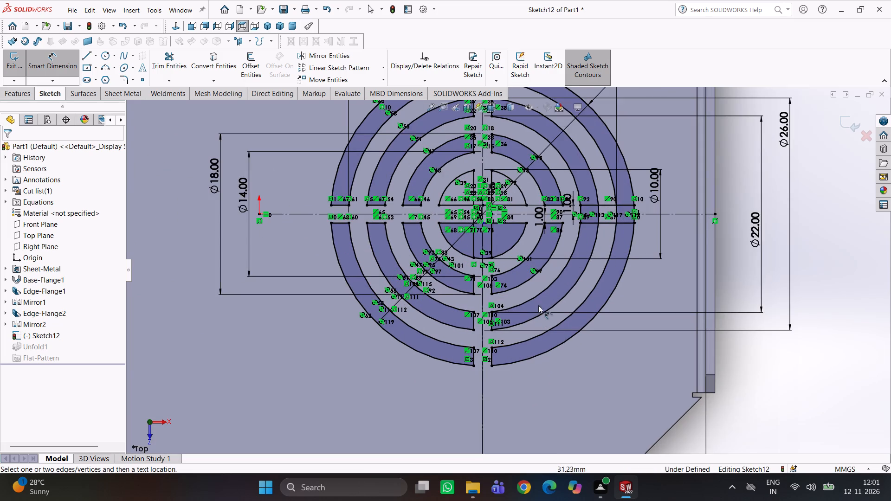
pyautogui.scroll(1, 536, 298)
pyautogui.scroll(-4, 548, 231)
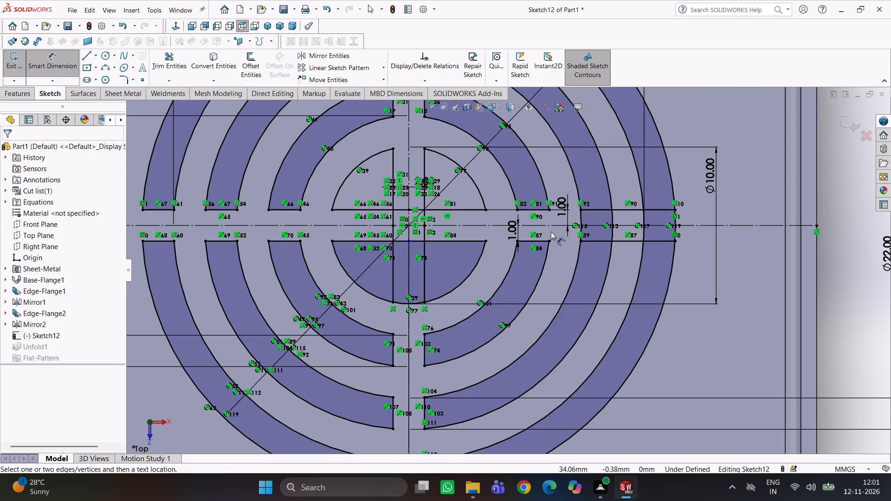
pyautogui.click(166, 57)
pyautogui.scroll(-4, 522, 225)
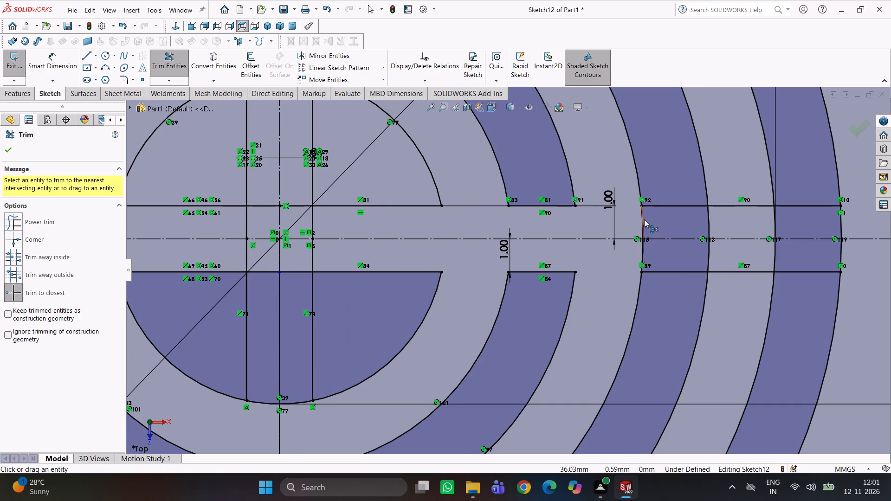
pyautogui.click(642, 221)
pyautogui.click(642, 254)
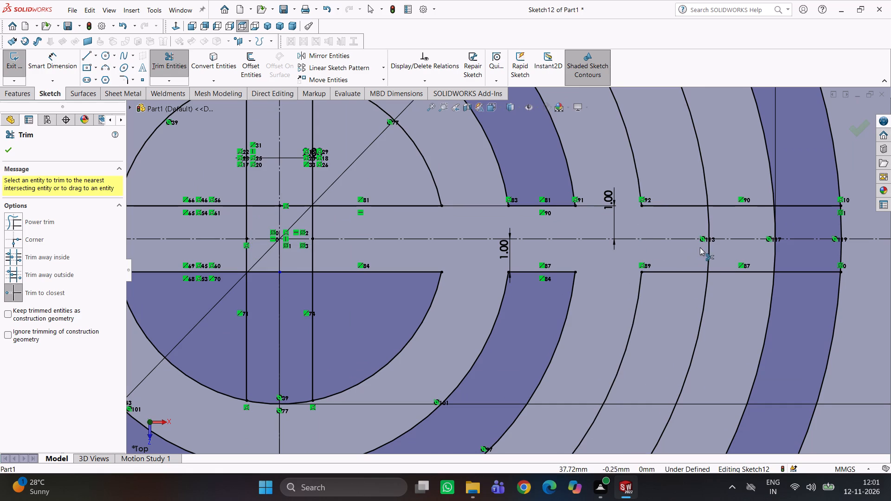
pyautogui.click(707, 247)
pyautogui.click(707, 218)
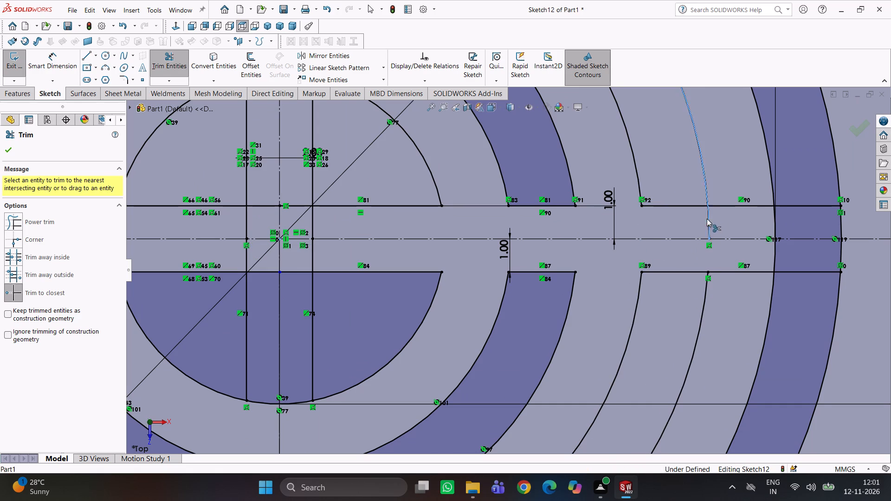
pyautogui.click(729, 206)
pyautogui.click(723, 271)
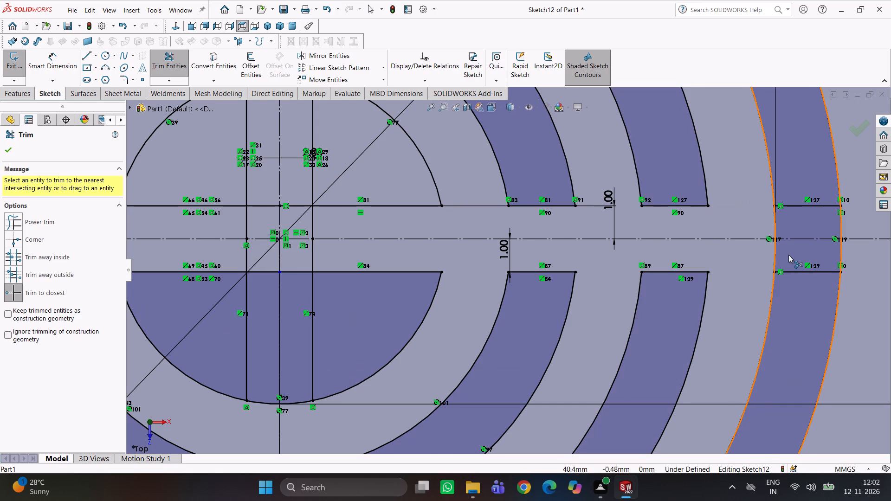
pyautogui.click(774, 253)
pyautogui.click(774, 223)
pyautogui.click(841, 228)
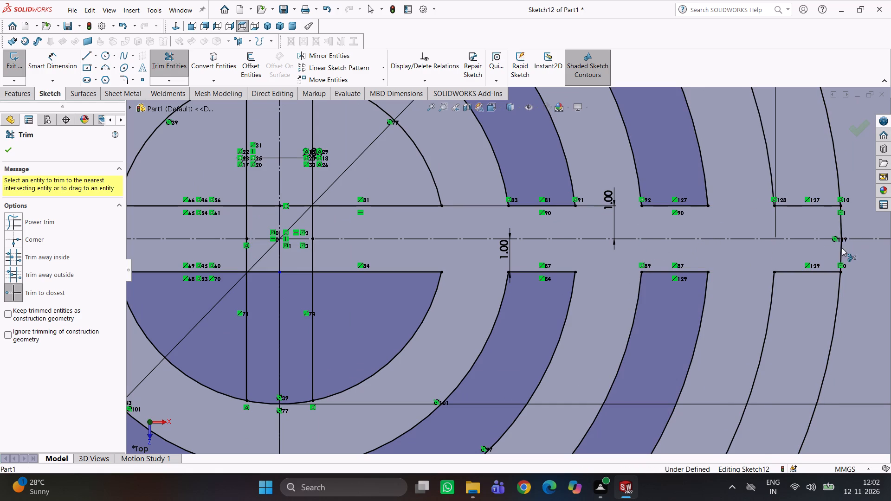
pyautogui.click(842, 254)
# Trim the crossing rib line pieces at the vent's centre and the 10 mm circle's bottom arc pieces between the vertical rib lines.
pyautogui.scroll(8, 777, 269)
pyautogui.scroll(4, 505, 320)
pyautogui.scroll(-5, 471, 335)
pyautogui.scroll(3, 514, 212)
pyautogui.scroll(-7, 467, 220)
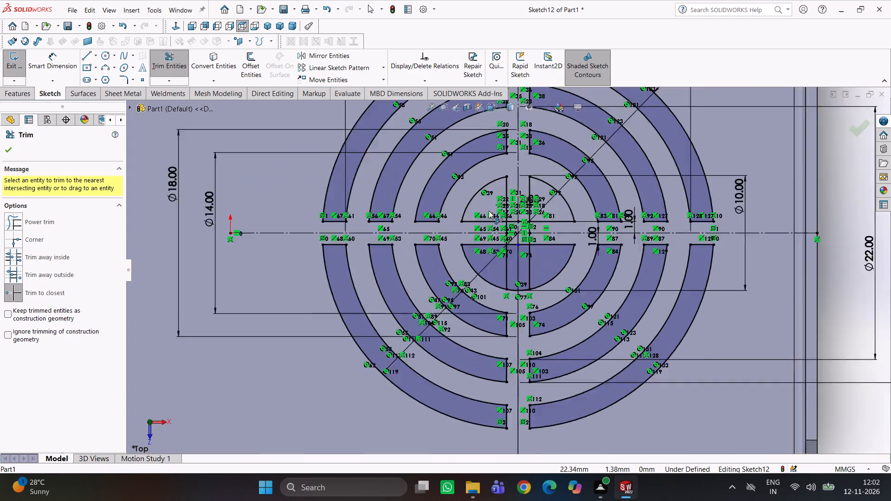
pyautogui.click(539, 241)
pyautogui.click(530, 254)
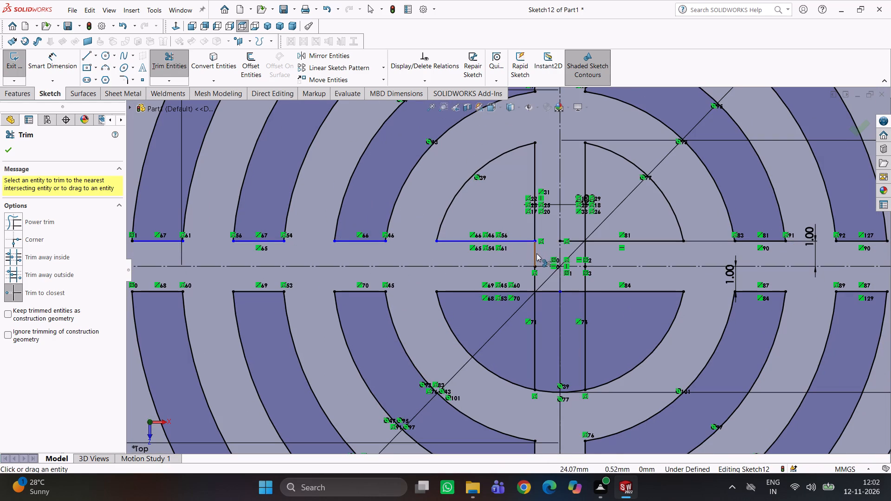
pyautogui.click(536, 254)
pyautogui.click(583, 251)
pyautogui.click(572, 238)
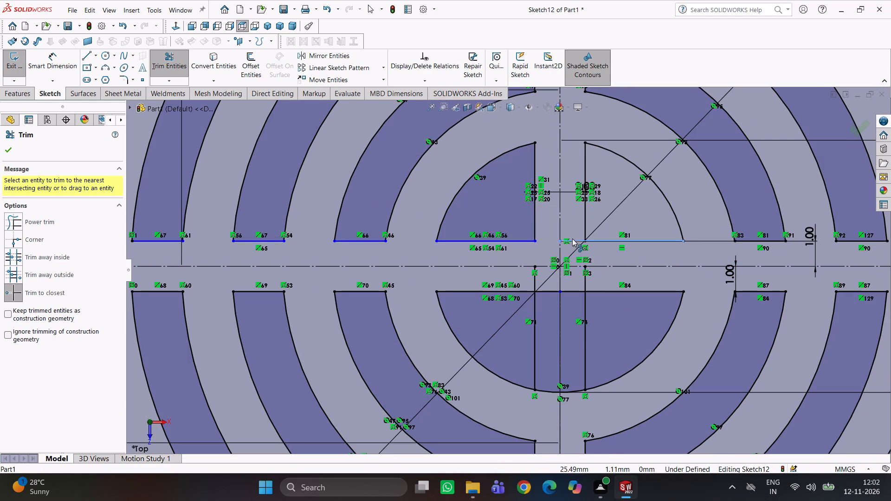
pyautogui.click(586, 276)
pyautogui.click(535, 277)
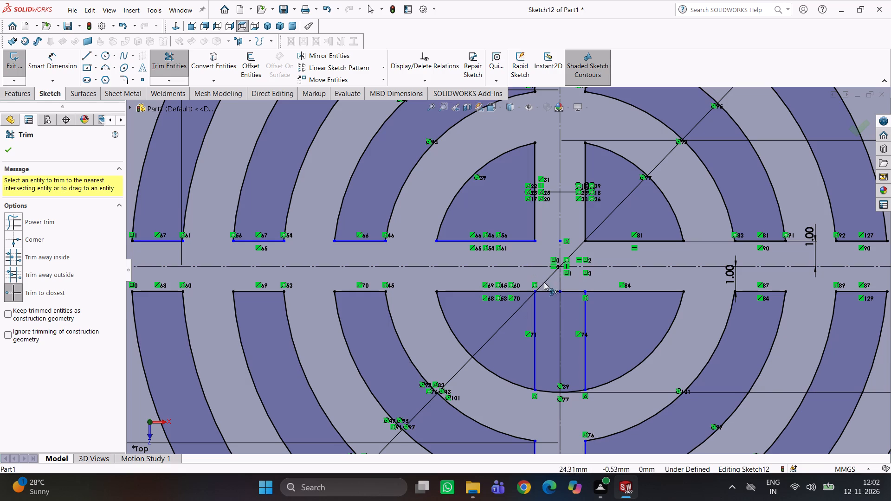
pyautogui.click(550, 293)
pyautogui.click(570, 289)
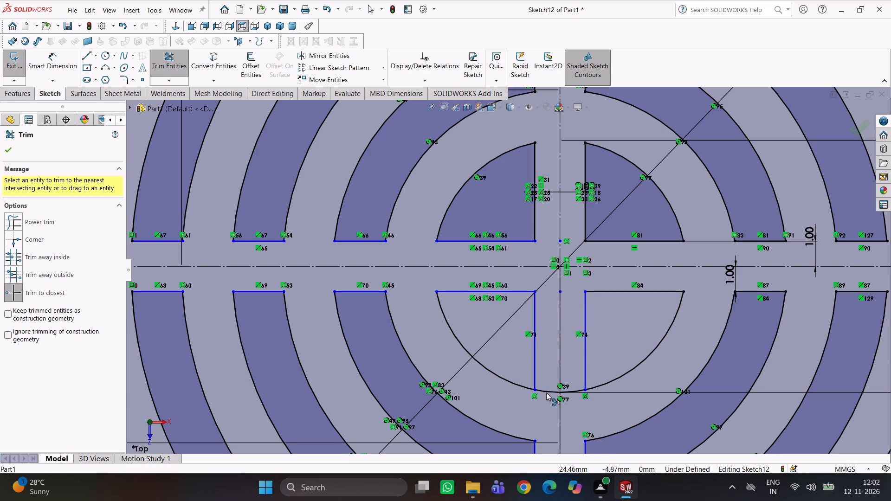
pyautogui.click(546, 392)
pyautogui.click(577, 392)
# Dimension the gap between the upper and lower horizontal rib lines at the vent's outer left ring as 2 mm.
pyautogui.scroll(9, 613, 318)
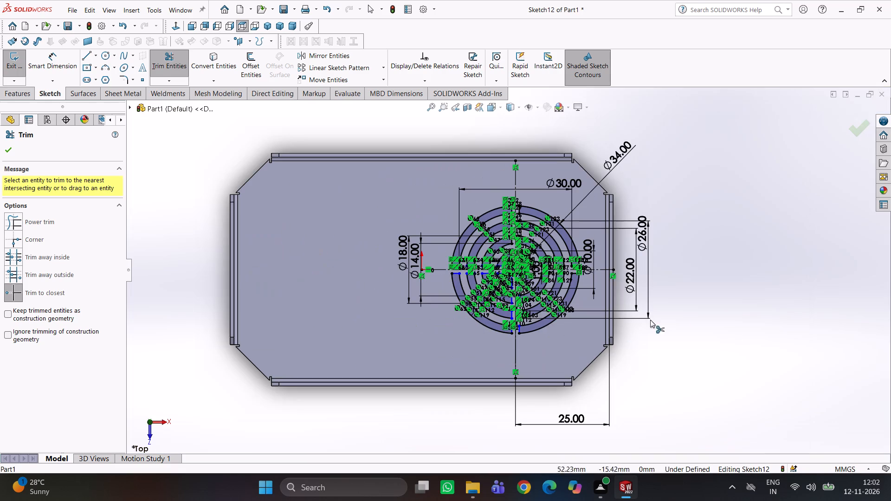
pyautogui.click(784, 257)
pyautogui.moveTo(674, 292); pyautogui.dragTo(680, 190, button='right')
pyautogui.scroll(-5, 388, 292)
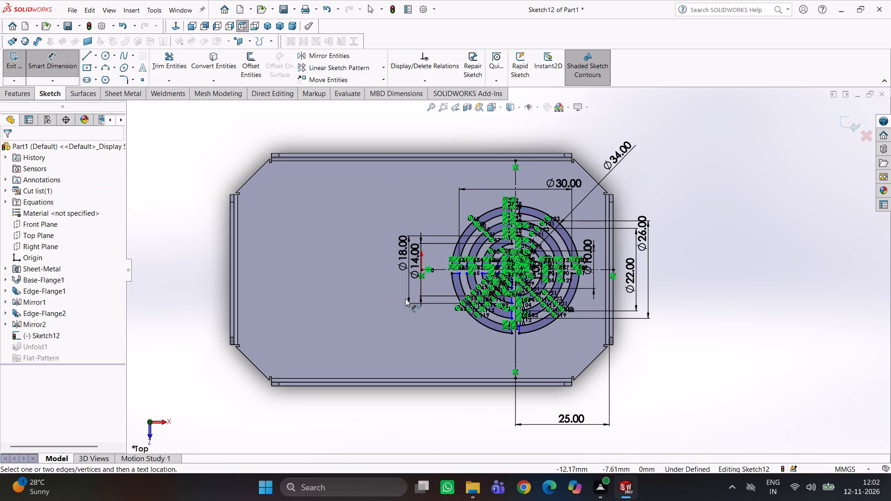
pyautogui.scroll(-1, 405, 298)
pyautogui.scroll(-3, 747, 201)
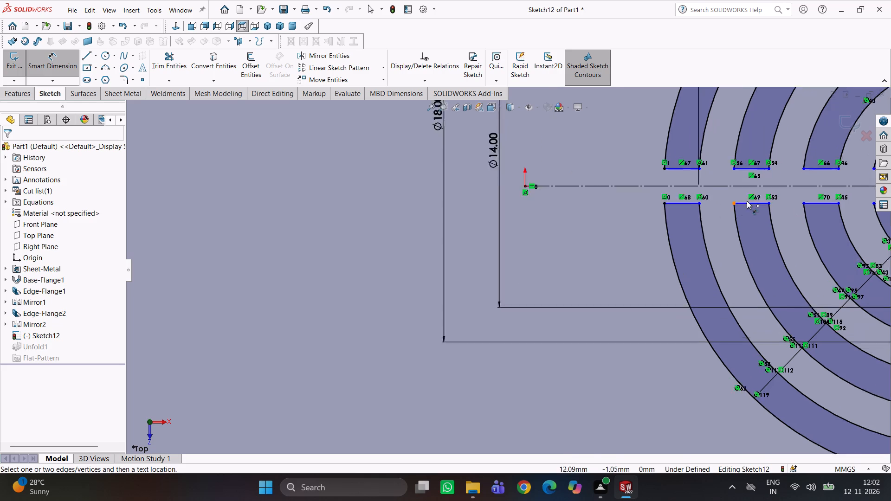
pyautogui.scroll(-1, 747, 201)
pyautogui.click(584, 140)
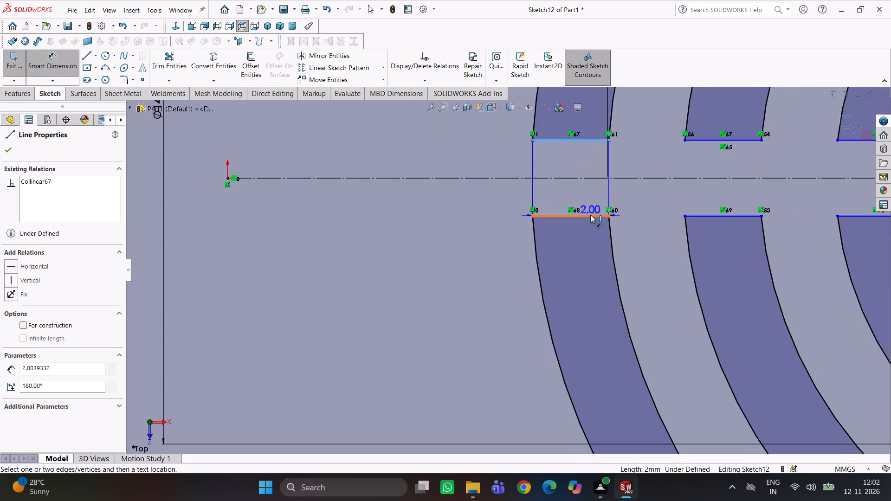
pyautogui.click(589, 215)
pyautogui.click(414, 166)
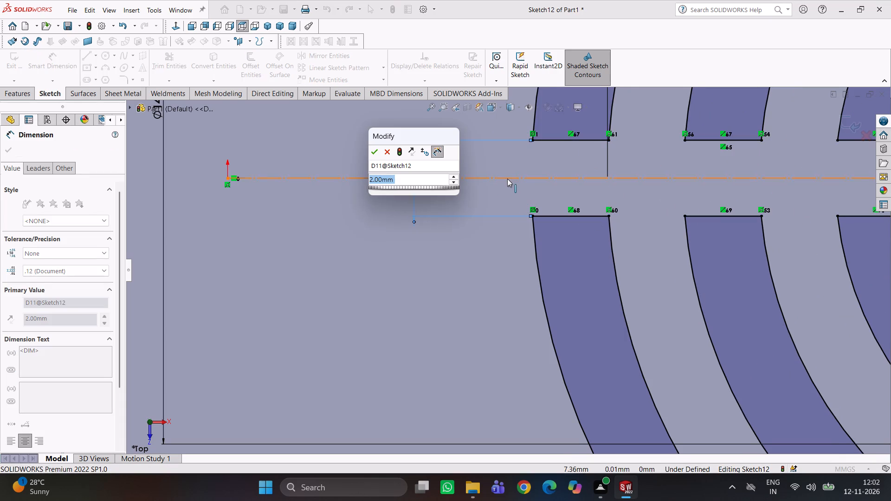
pyautogui.scroll(8, 507, 180)
pyautogui.click(373, 152)
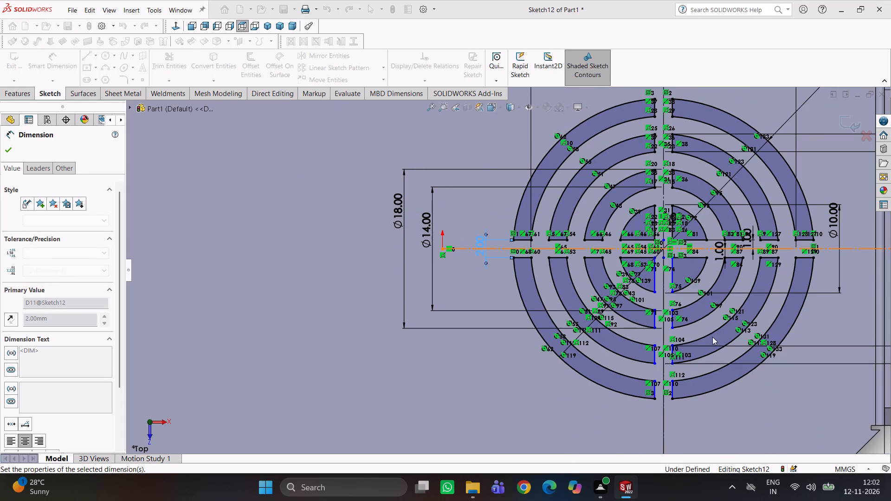
# Dimension the gap between the two vertical rib lines below the centre, inside the 10 mm circle, as 2 mm.
pyautogui.scroll(-3, 704, 321)
pyautogui.scroll(-3, 615, 277)
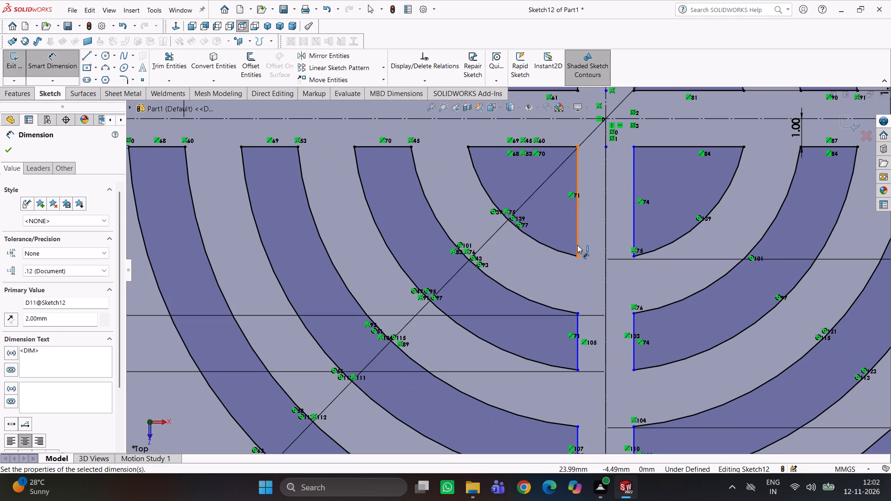
pyautogui.click(577, 245)
pyautogui.click(634, 241)
pyautogui.click(619, 244)
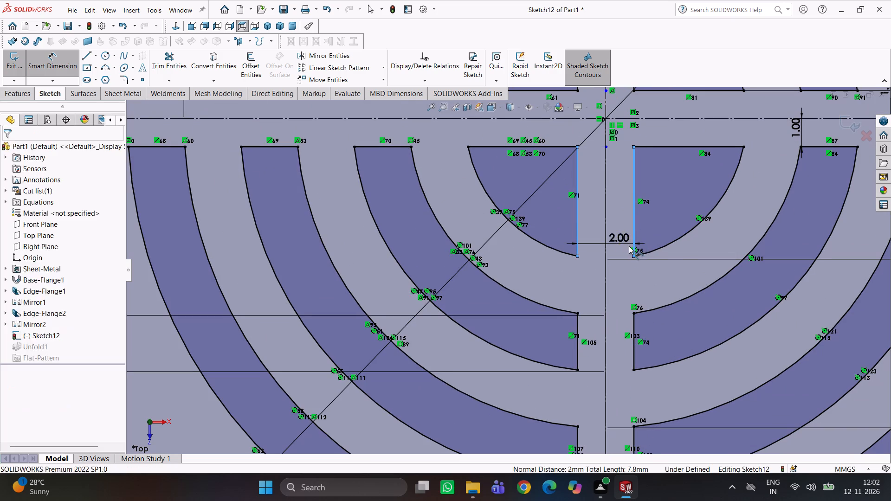
pyautogui.click(577, 231)
# Finish the vent sketch by starting the sheet metal Vent feature.
pyautogui.scroll(4, 630, 316)
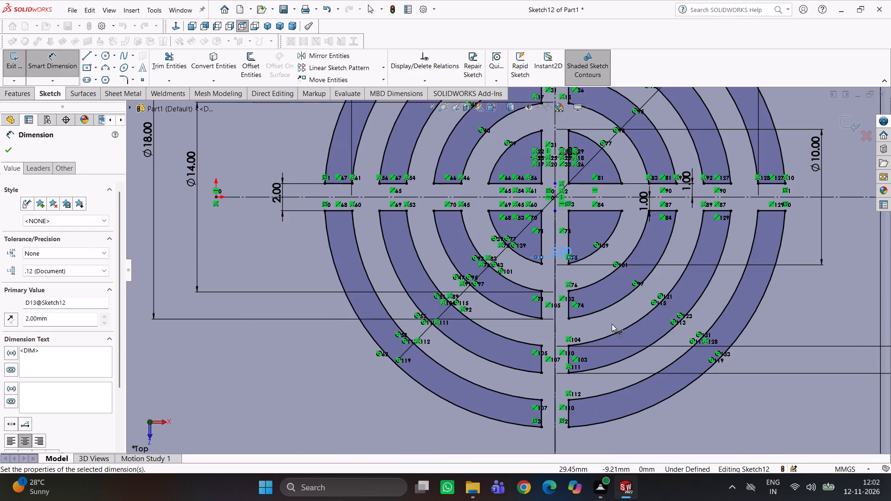
pyautogui.scroll(3, 612, 324)
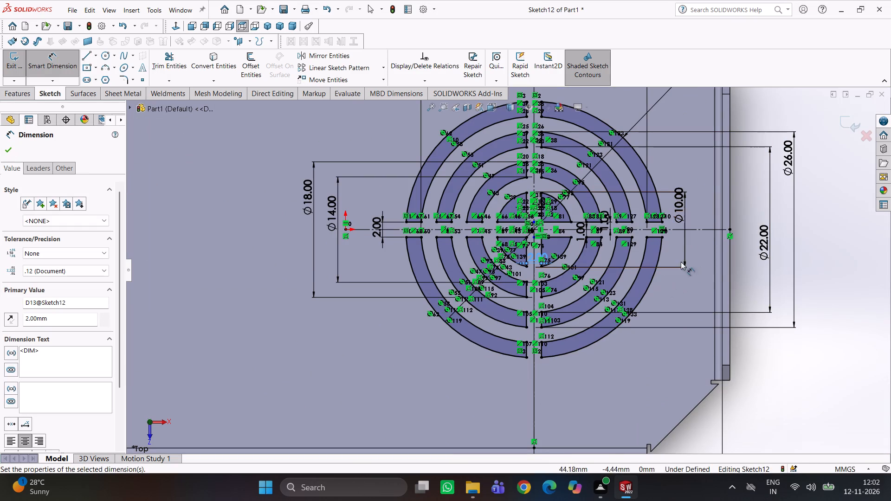
pyautogui.click(18, 95)
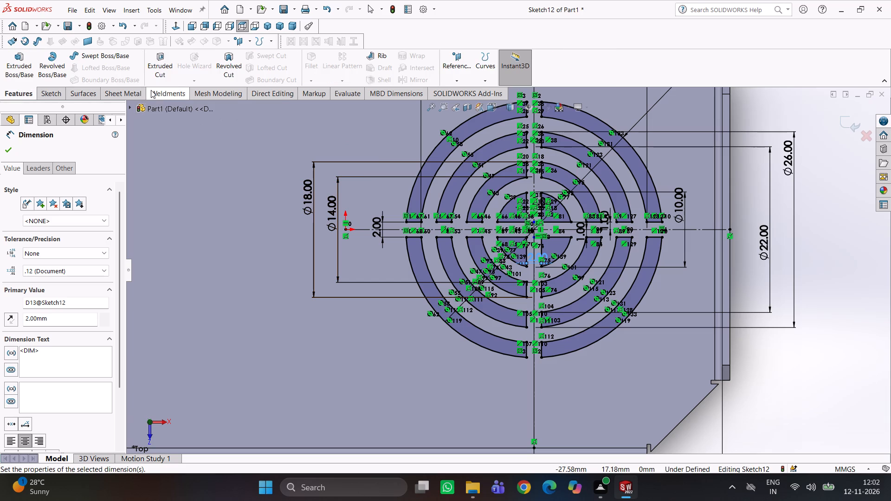
pyautogui.click(135, 96)
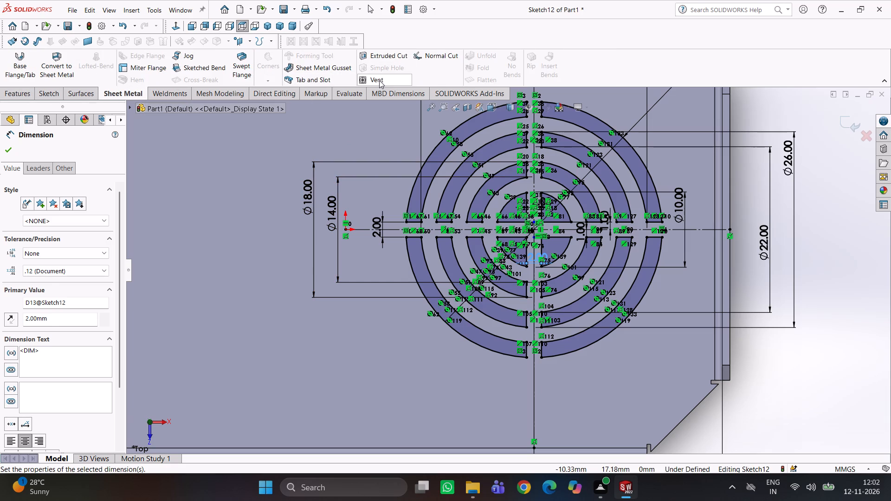
pyautogui.click(379, 80)
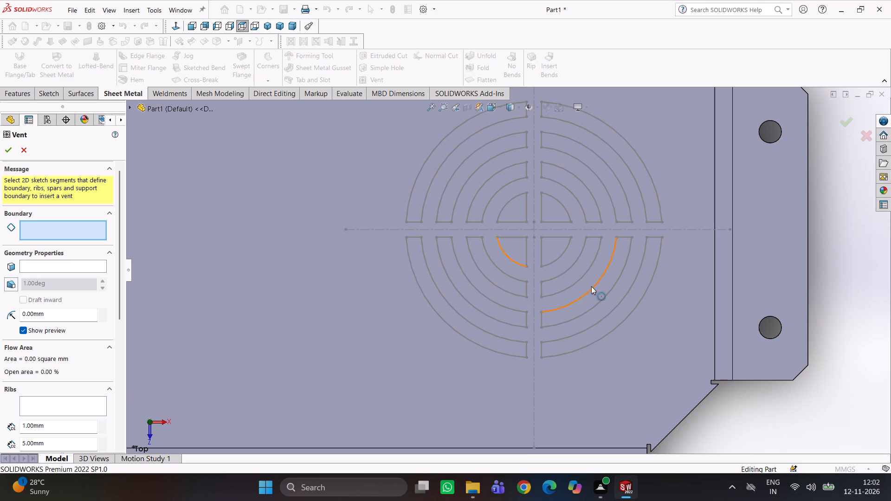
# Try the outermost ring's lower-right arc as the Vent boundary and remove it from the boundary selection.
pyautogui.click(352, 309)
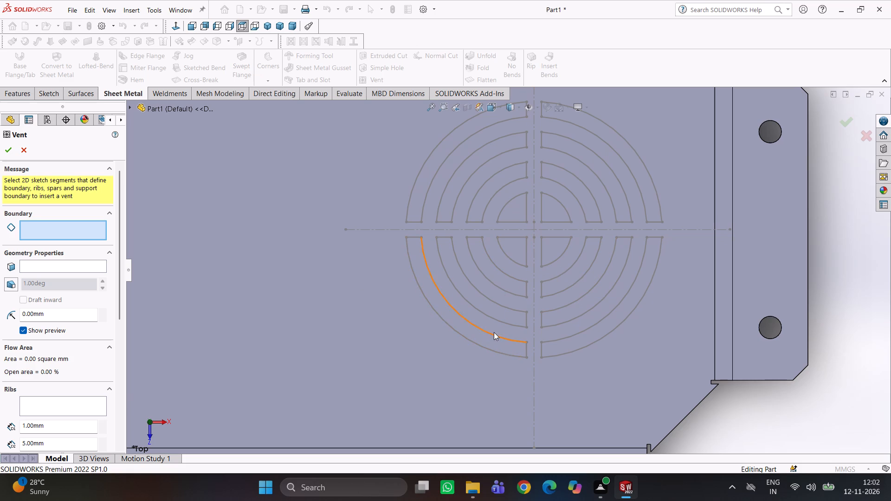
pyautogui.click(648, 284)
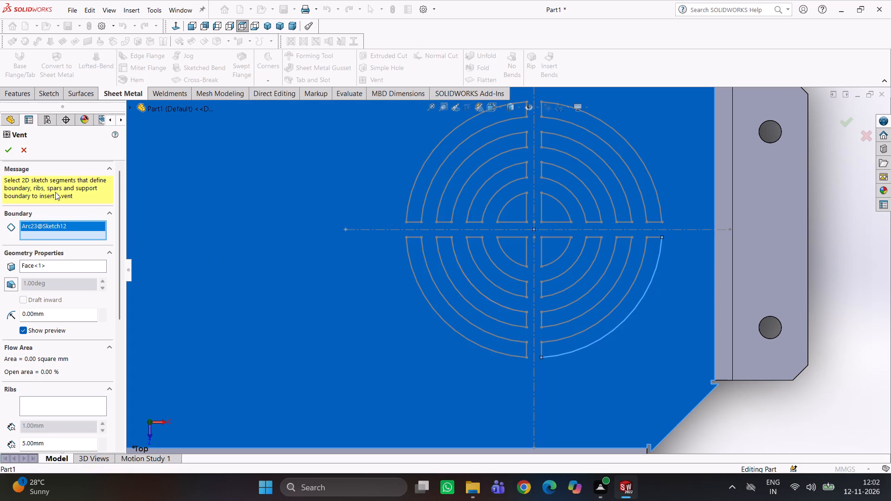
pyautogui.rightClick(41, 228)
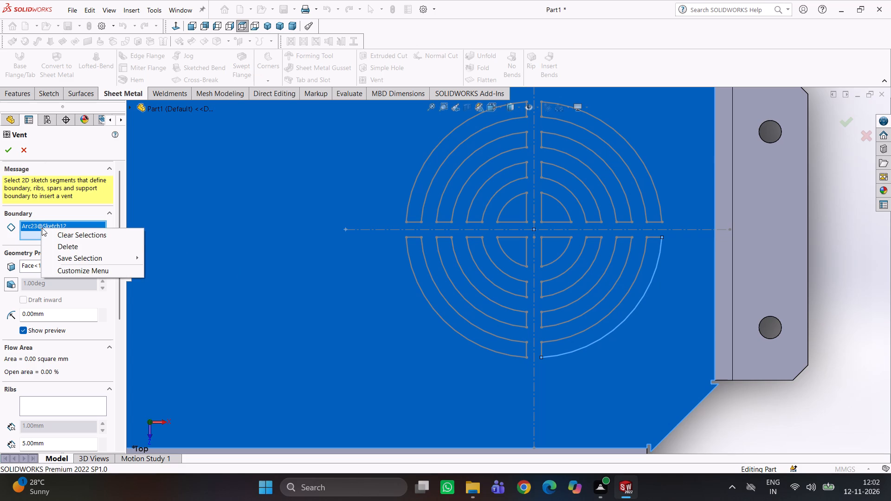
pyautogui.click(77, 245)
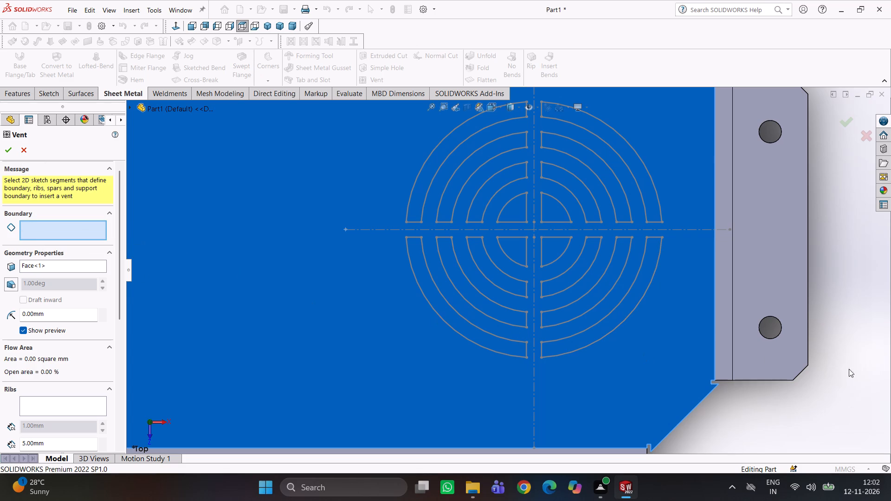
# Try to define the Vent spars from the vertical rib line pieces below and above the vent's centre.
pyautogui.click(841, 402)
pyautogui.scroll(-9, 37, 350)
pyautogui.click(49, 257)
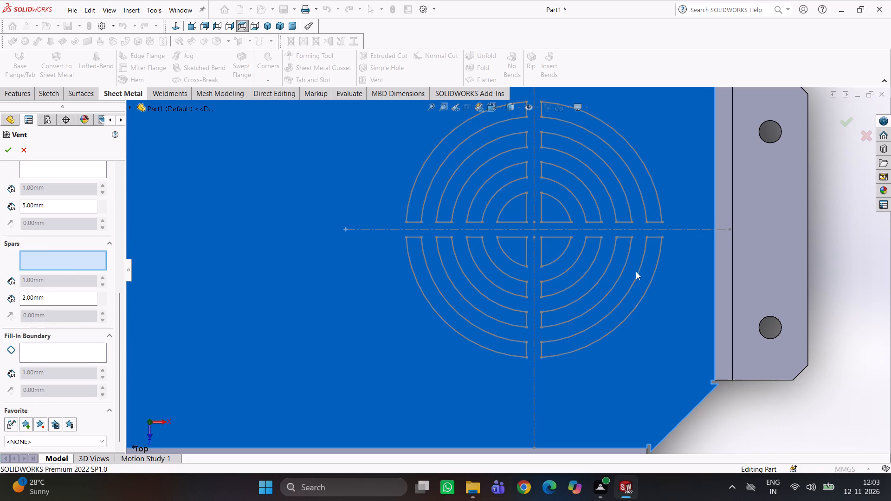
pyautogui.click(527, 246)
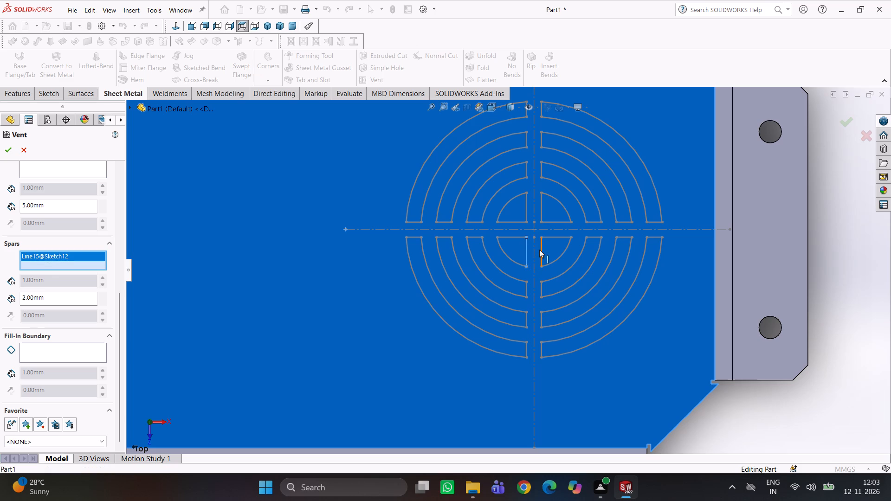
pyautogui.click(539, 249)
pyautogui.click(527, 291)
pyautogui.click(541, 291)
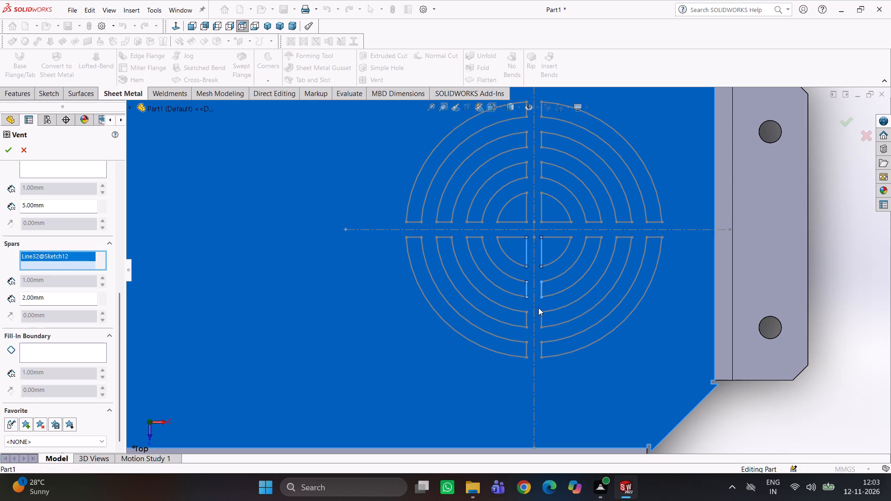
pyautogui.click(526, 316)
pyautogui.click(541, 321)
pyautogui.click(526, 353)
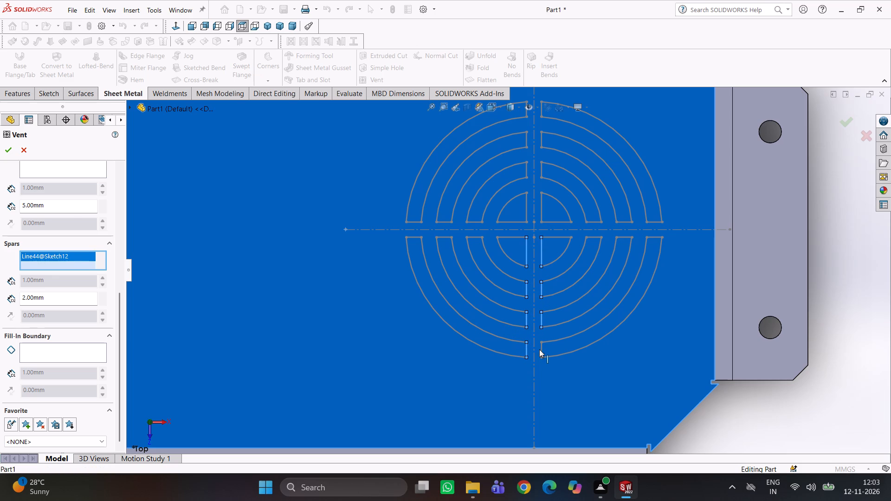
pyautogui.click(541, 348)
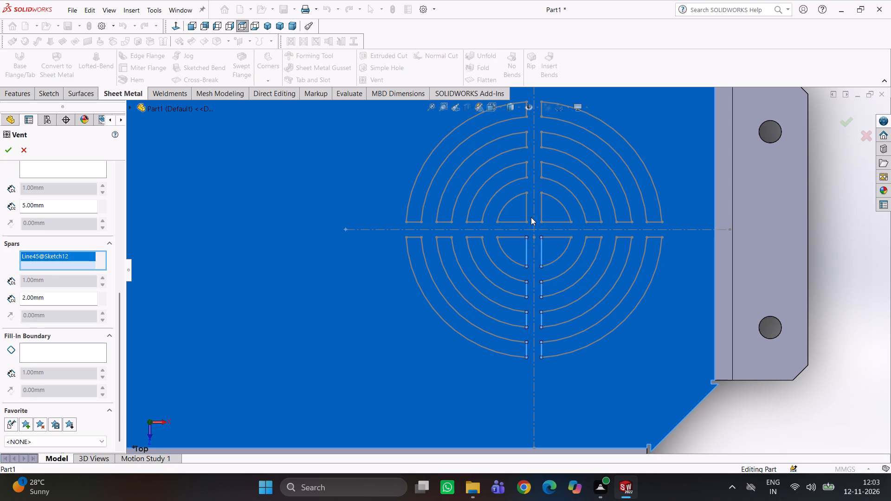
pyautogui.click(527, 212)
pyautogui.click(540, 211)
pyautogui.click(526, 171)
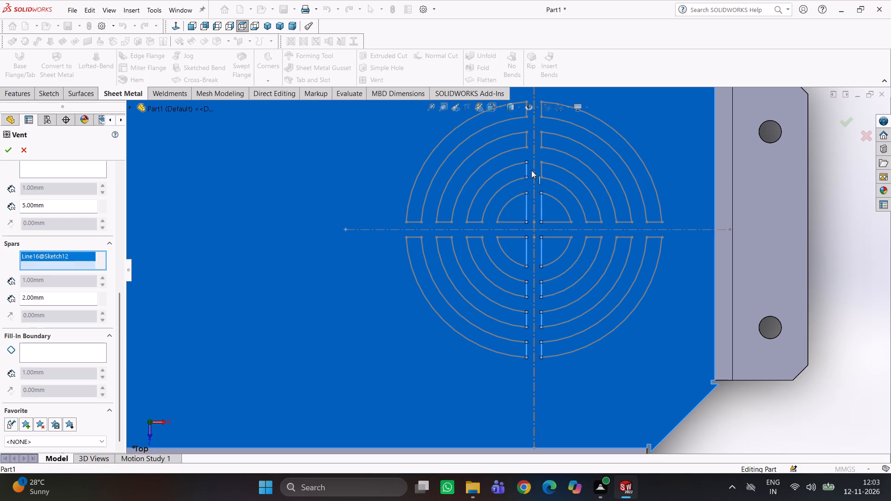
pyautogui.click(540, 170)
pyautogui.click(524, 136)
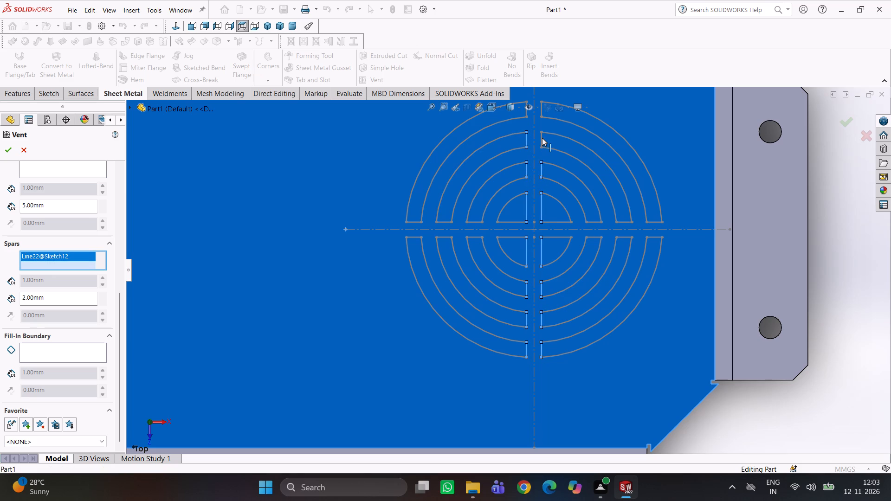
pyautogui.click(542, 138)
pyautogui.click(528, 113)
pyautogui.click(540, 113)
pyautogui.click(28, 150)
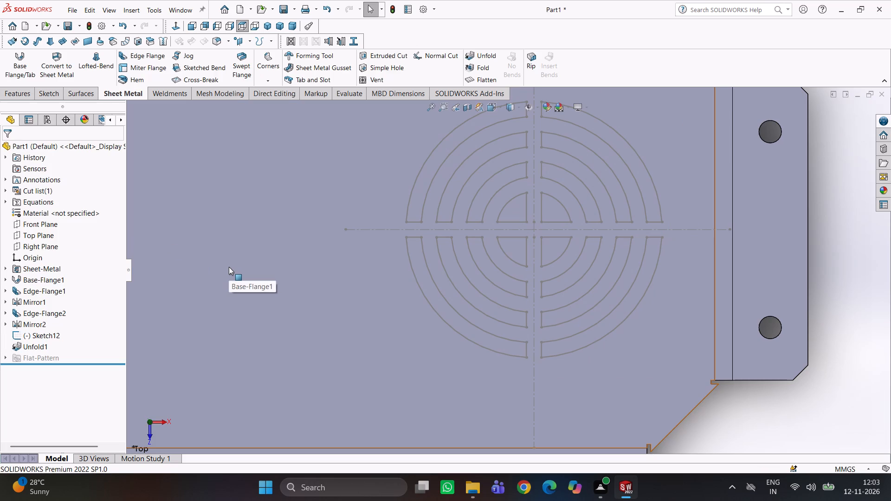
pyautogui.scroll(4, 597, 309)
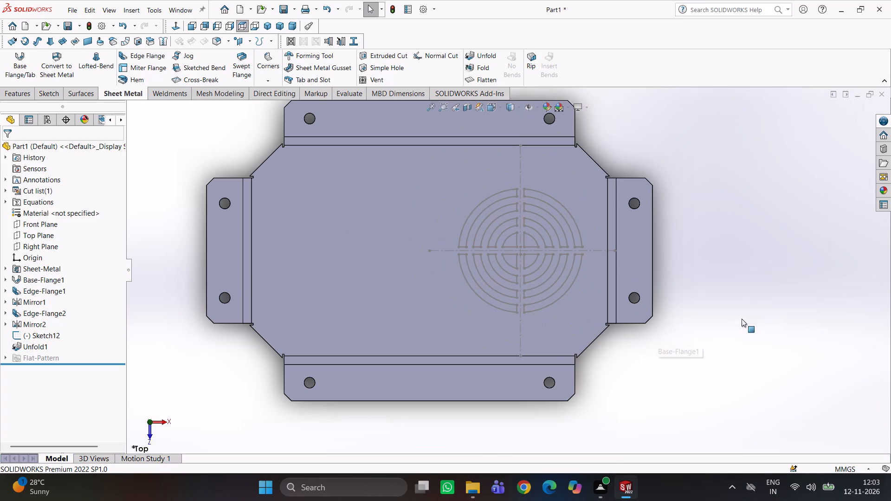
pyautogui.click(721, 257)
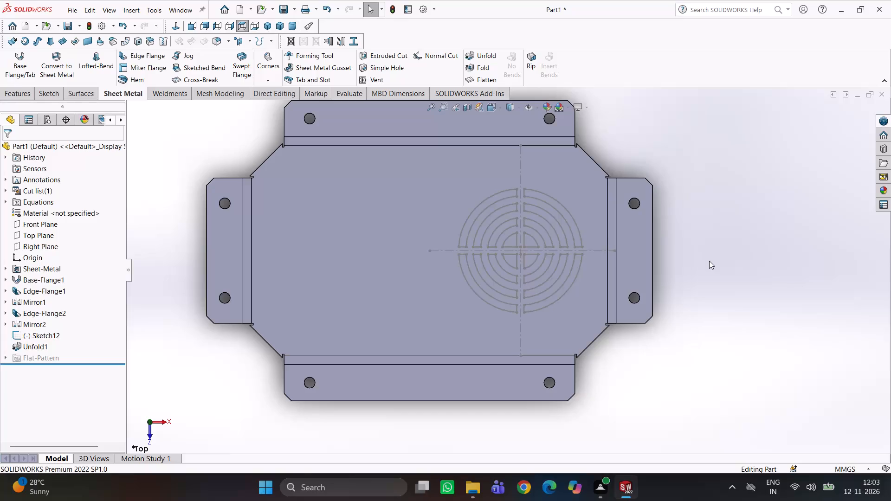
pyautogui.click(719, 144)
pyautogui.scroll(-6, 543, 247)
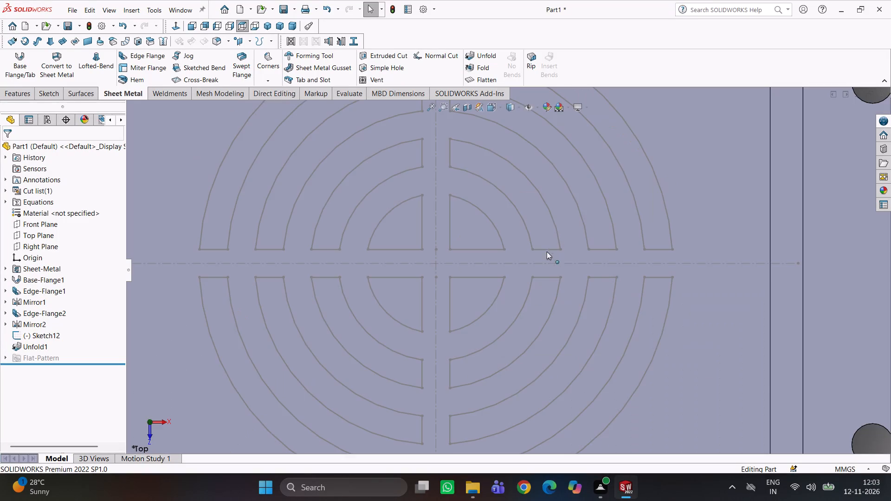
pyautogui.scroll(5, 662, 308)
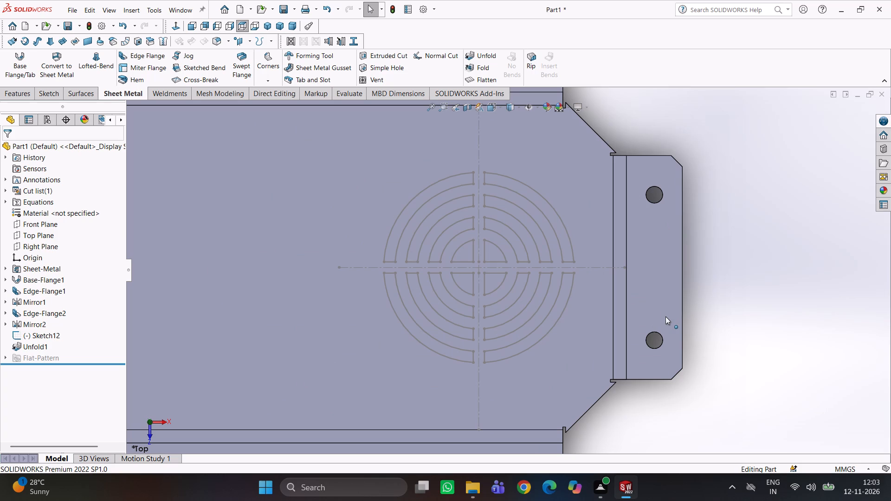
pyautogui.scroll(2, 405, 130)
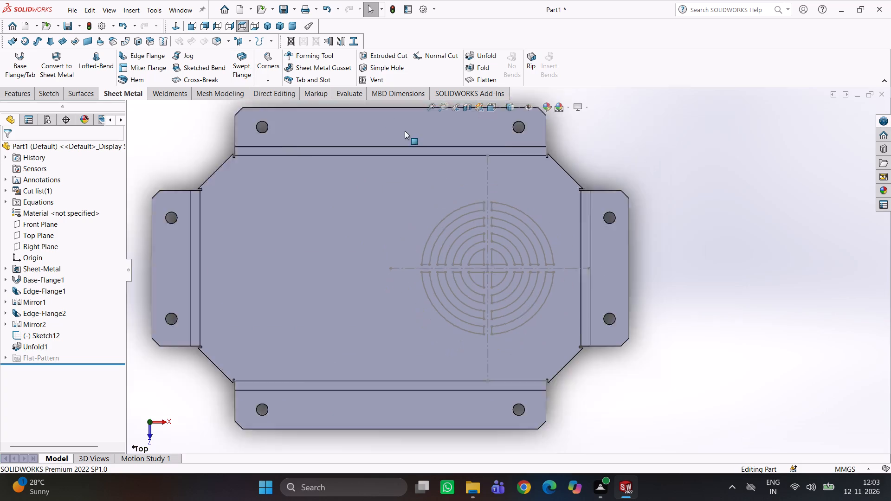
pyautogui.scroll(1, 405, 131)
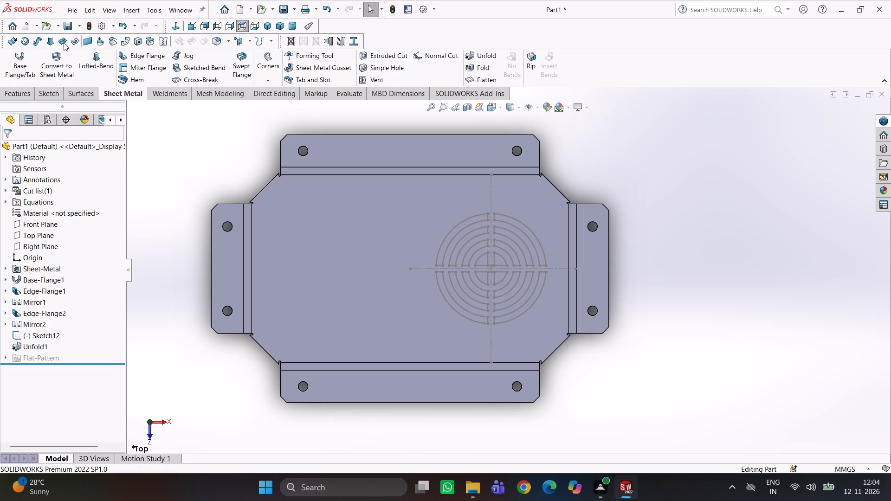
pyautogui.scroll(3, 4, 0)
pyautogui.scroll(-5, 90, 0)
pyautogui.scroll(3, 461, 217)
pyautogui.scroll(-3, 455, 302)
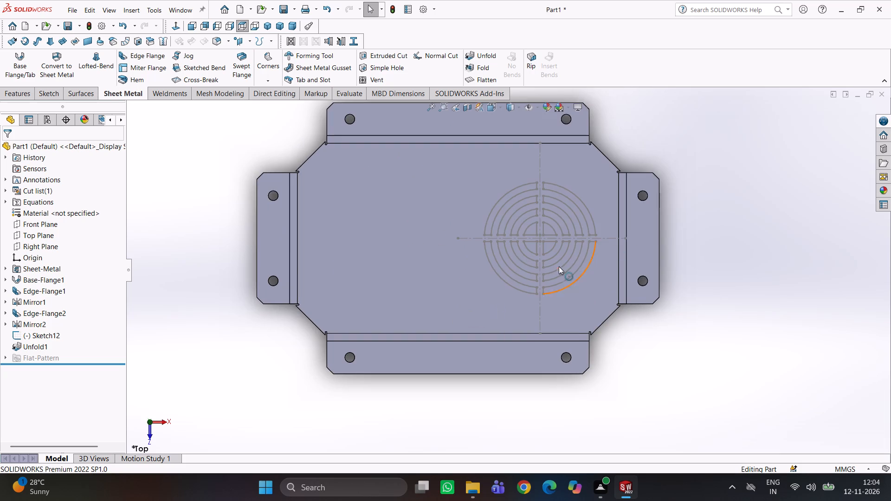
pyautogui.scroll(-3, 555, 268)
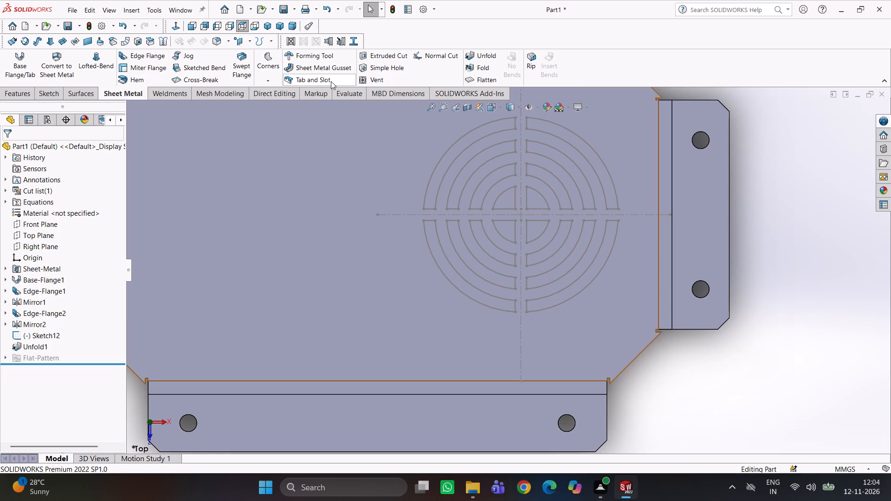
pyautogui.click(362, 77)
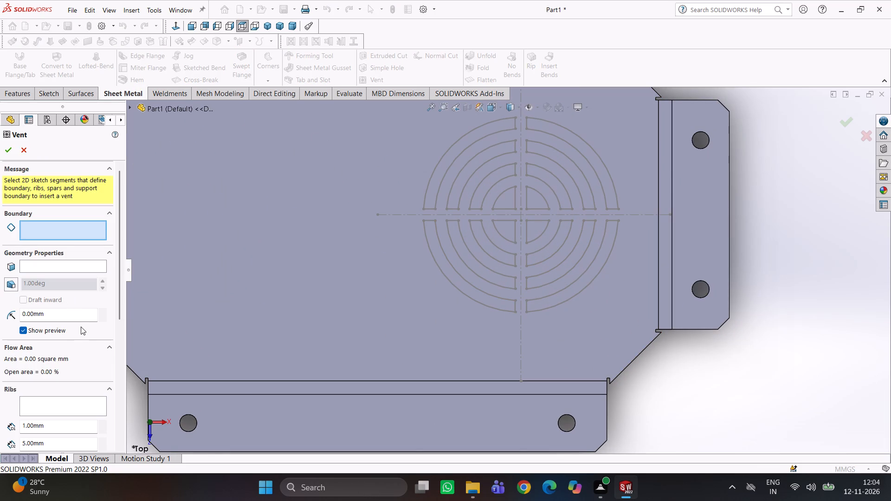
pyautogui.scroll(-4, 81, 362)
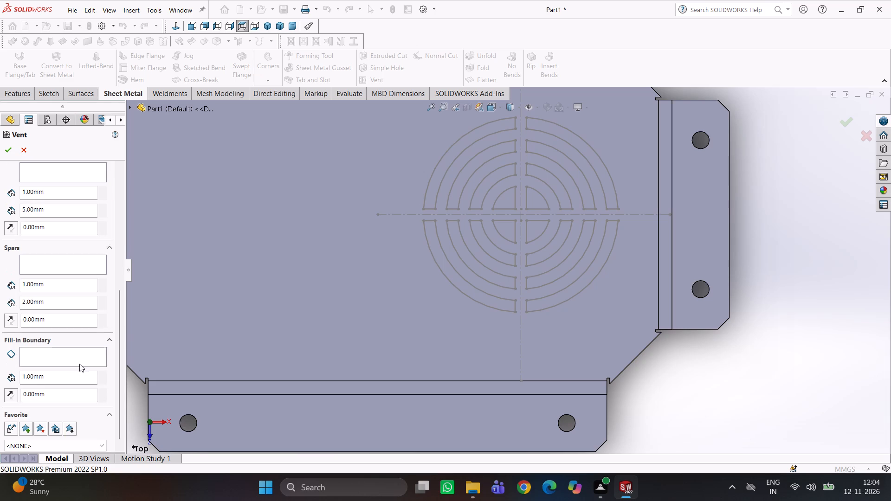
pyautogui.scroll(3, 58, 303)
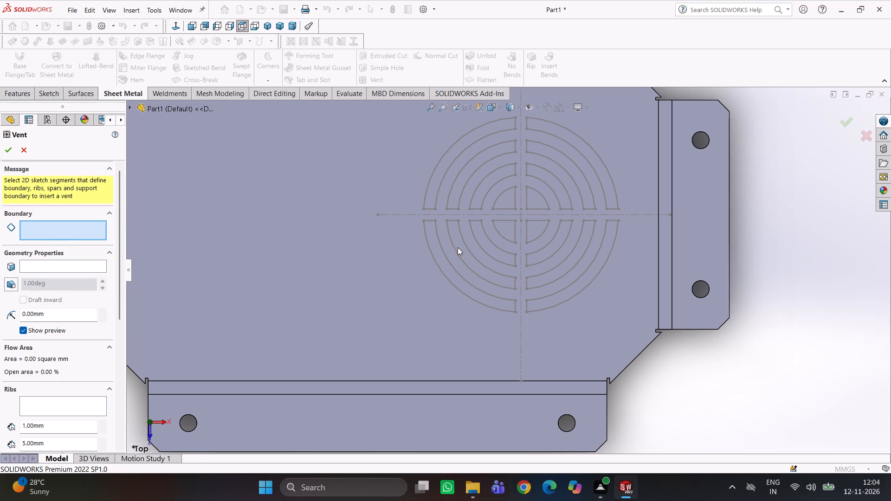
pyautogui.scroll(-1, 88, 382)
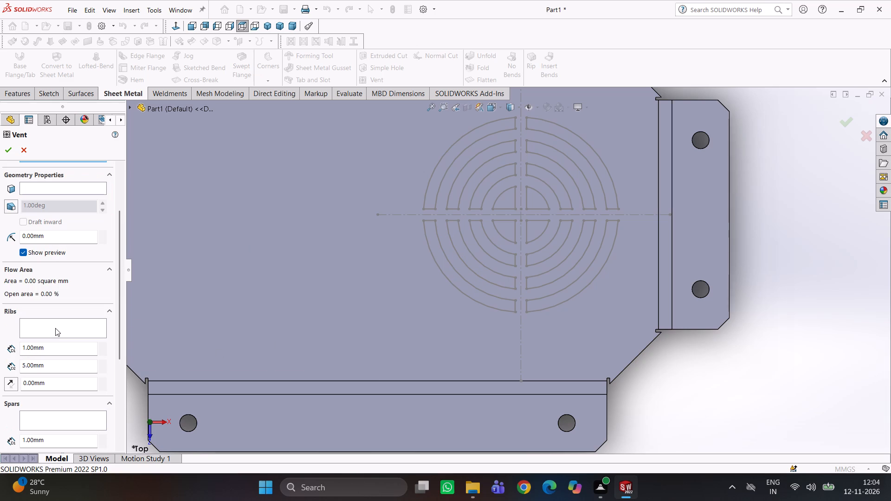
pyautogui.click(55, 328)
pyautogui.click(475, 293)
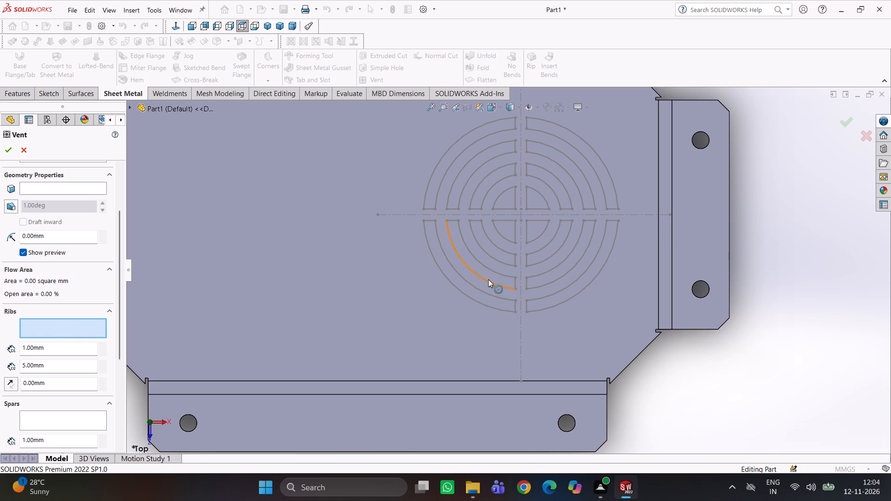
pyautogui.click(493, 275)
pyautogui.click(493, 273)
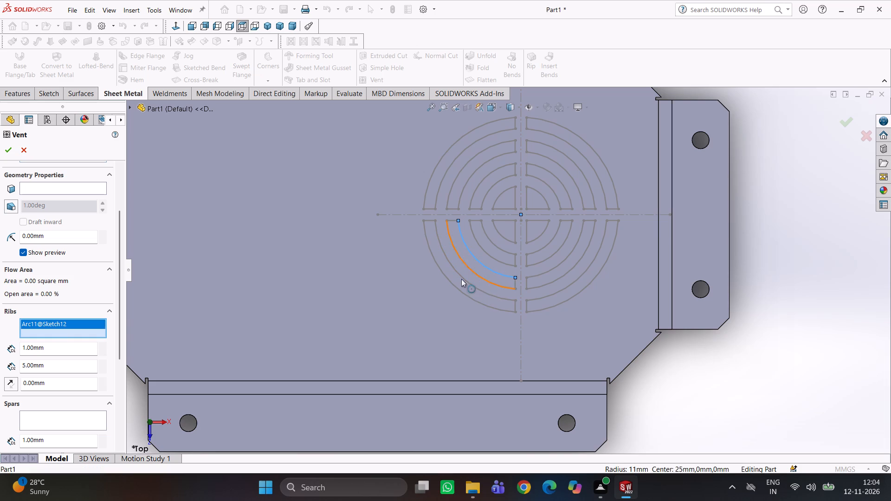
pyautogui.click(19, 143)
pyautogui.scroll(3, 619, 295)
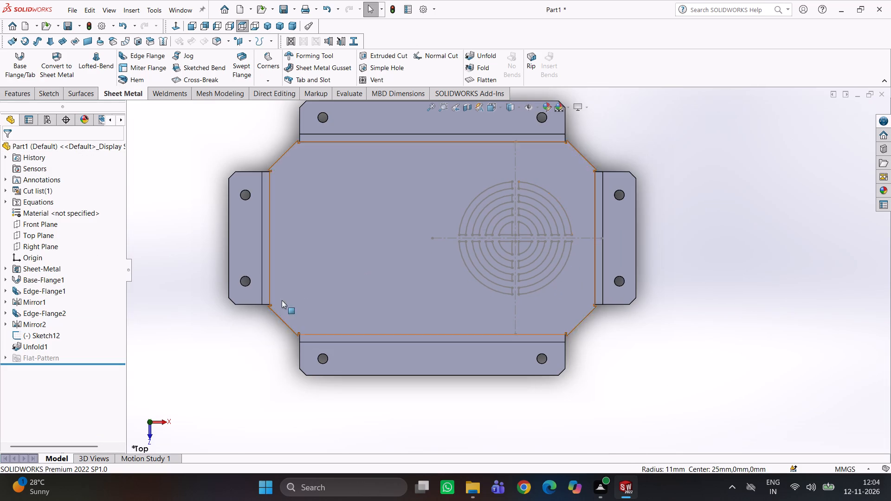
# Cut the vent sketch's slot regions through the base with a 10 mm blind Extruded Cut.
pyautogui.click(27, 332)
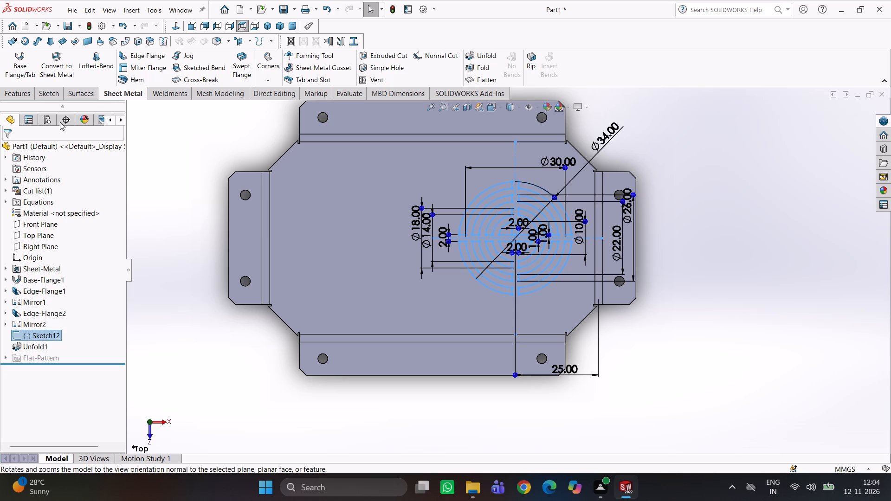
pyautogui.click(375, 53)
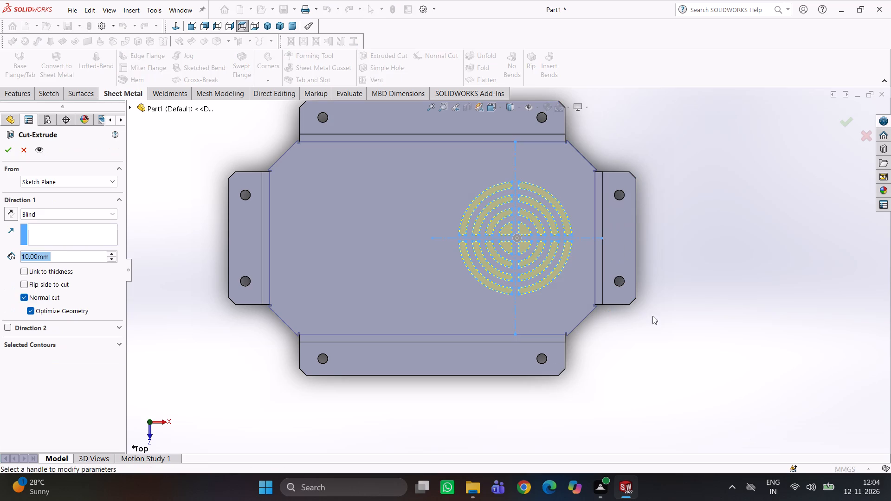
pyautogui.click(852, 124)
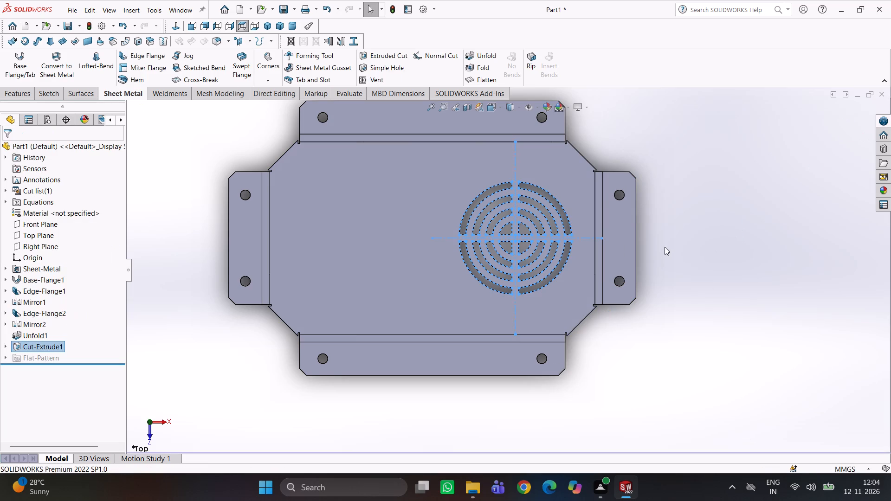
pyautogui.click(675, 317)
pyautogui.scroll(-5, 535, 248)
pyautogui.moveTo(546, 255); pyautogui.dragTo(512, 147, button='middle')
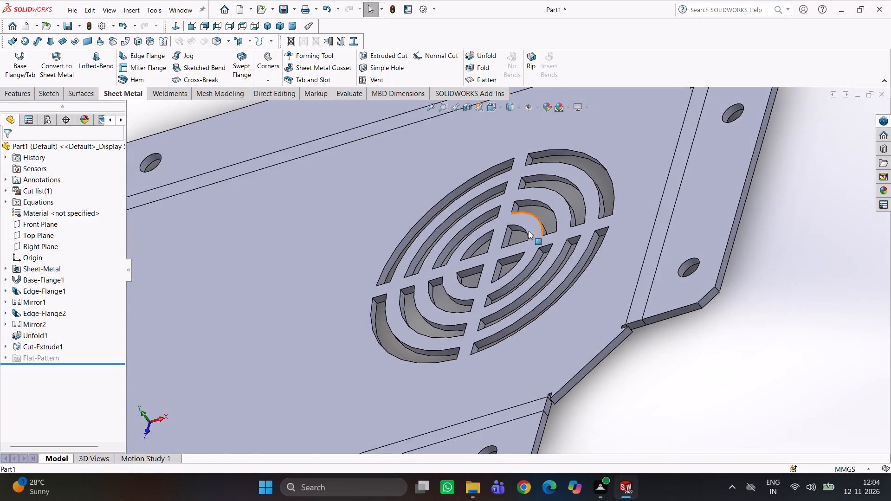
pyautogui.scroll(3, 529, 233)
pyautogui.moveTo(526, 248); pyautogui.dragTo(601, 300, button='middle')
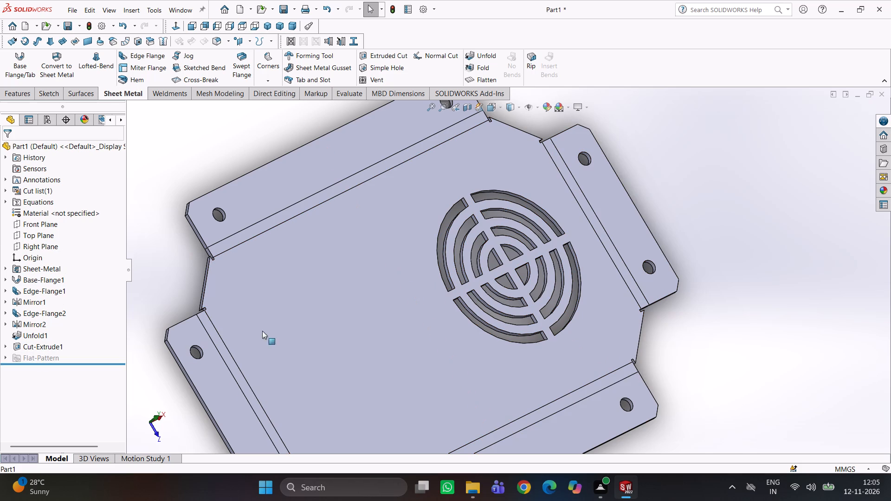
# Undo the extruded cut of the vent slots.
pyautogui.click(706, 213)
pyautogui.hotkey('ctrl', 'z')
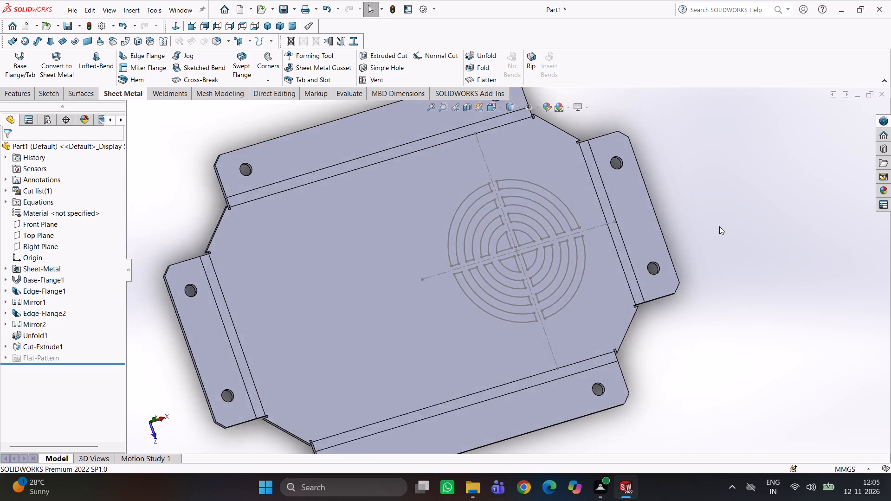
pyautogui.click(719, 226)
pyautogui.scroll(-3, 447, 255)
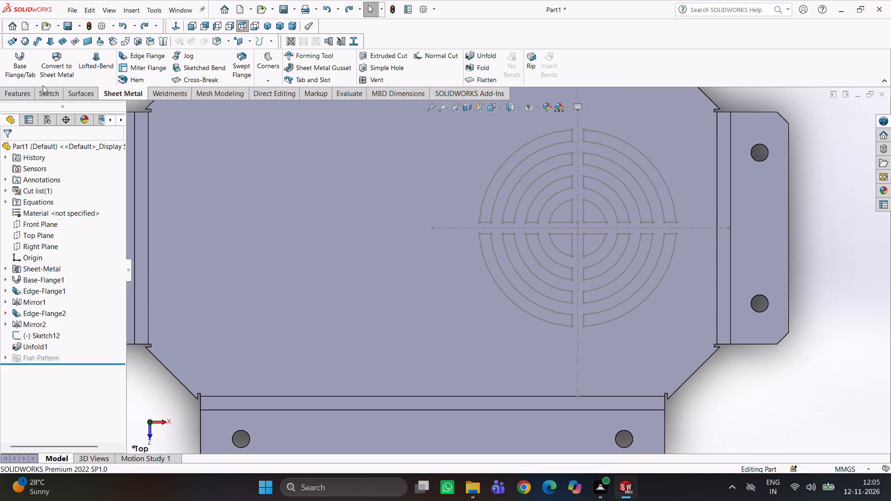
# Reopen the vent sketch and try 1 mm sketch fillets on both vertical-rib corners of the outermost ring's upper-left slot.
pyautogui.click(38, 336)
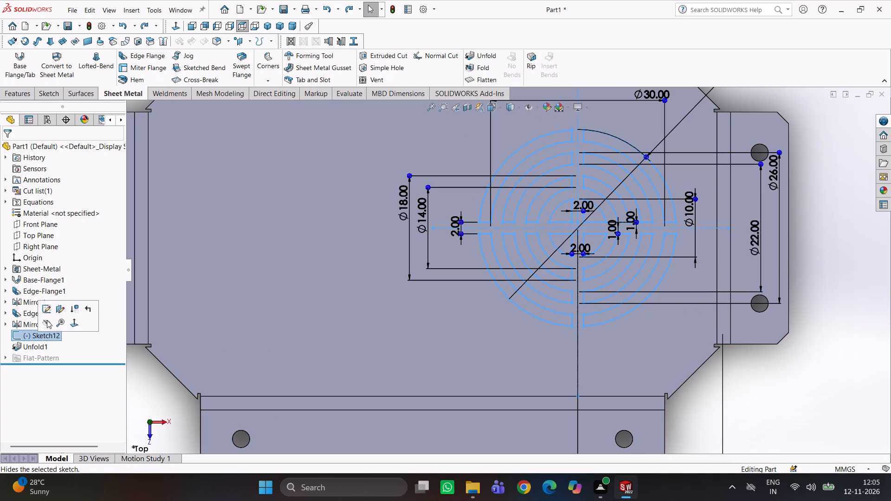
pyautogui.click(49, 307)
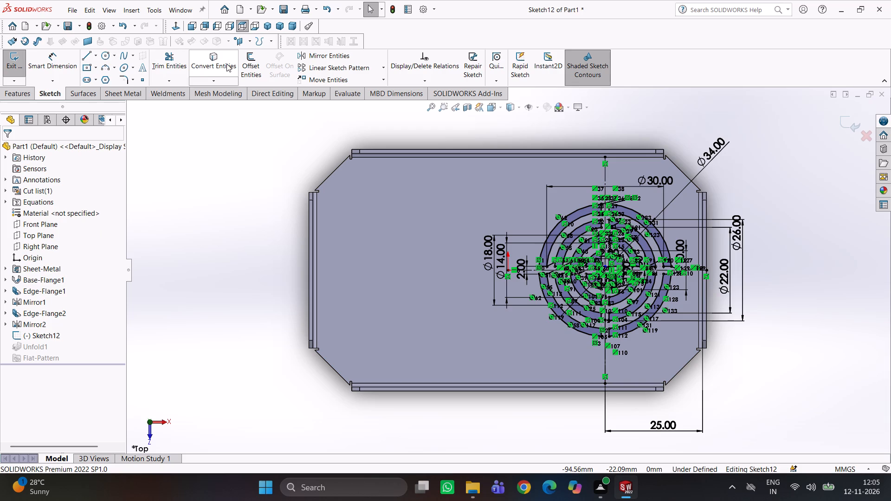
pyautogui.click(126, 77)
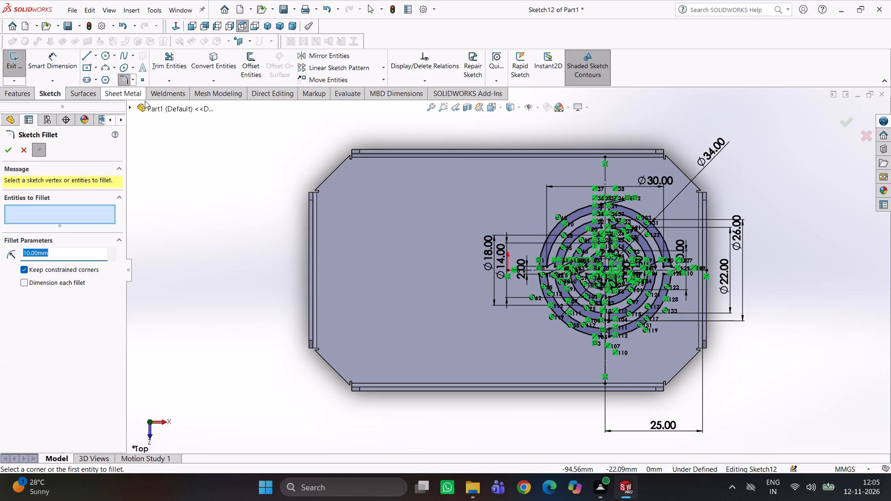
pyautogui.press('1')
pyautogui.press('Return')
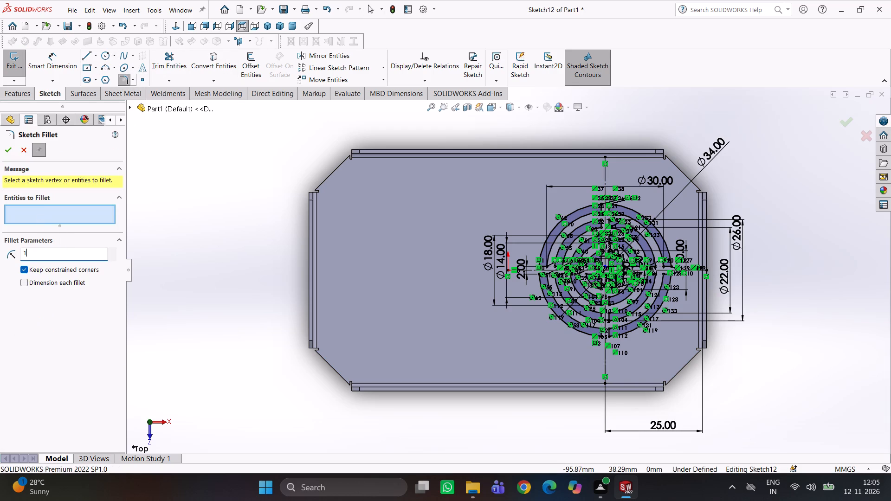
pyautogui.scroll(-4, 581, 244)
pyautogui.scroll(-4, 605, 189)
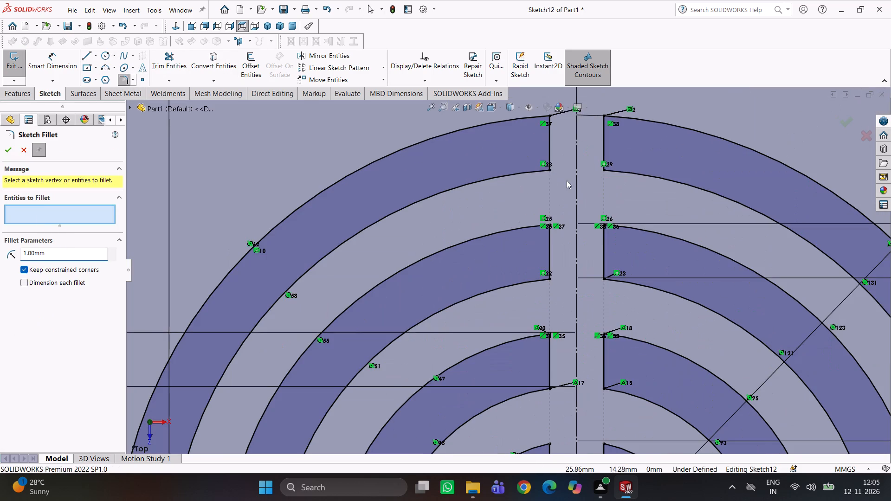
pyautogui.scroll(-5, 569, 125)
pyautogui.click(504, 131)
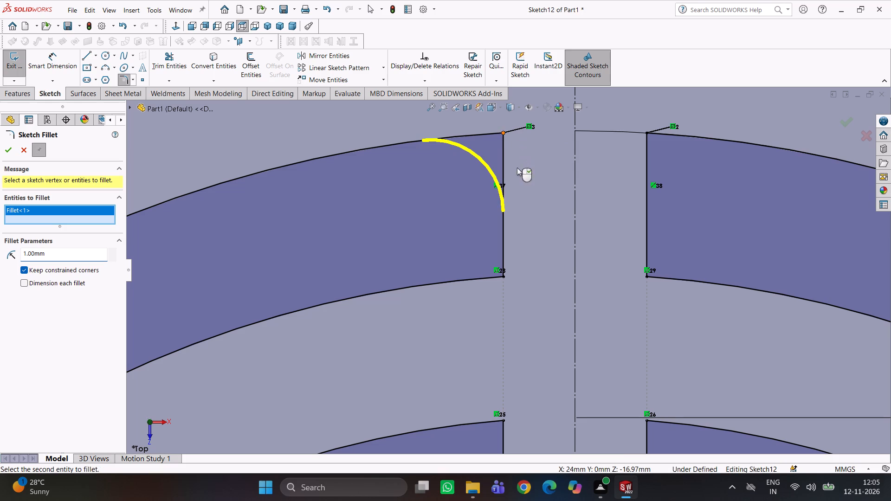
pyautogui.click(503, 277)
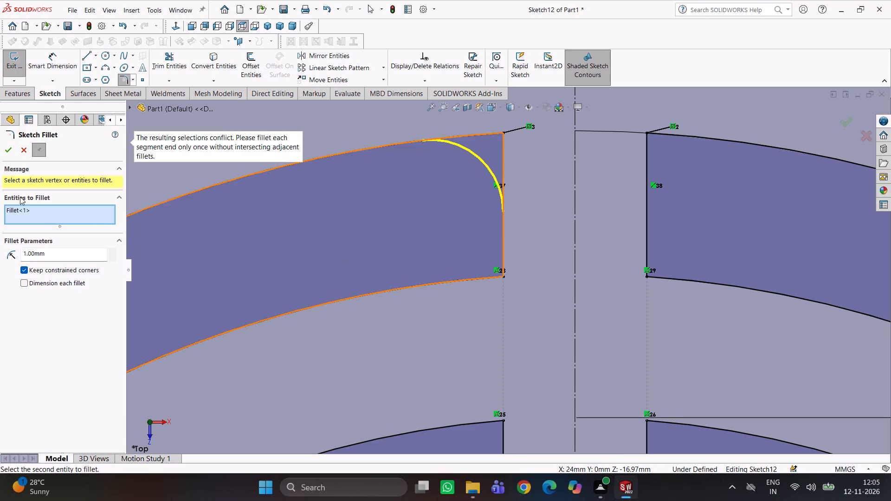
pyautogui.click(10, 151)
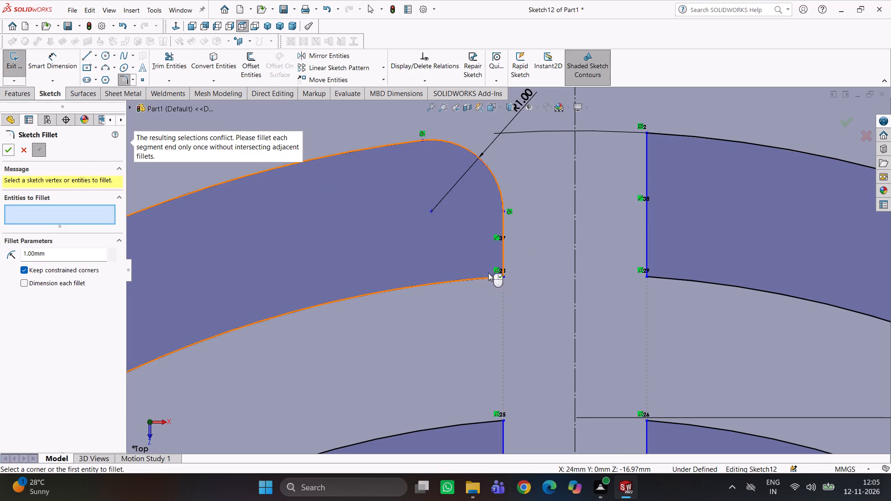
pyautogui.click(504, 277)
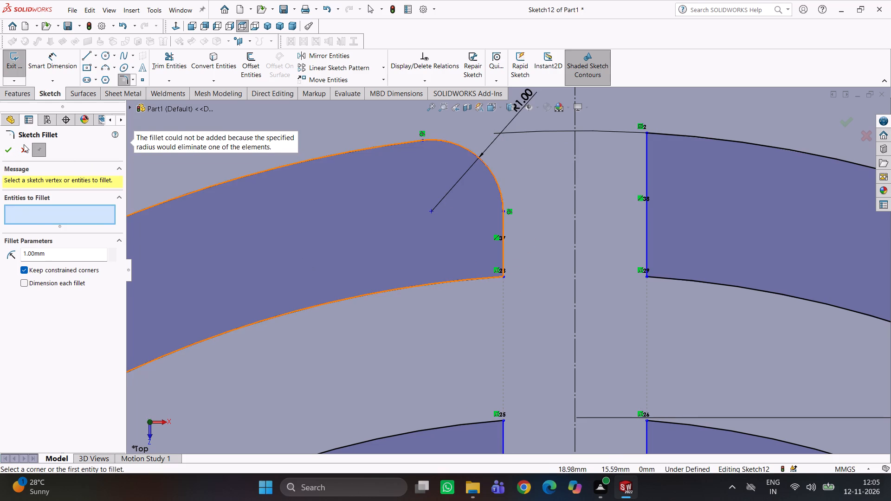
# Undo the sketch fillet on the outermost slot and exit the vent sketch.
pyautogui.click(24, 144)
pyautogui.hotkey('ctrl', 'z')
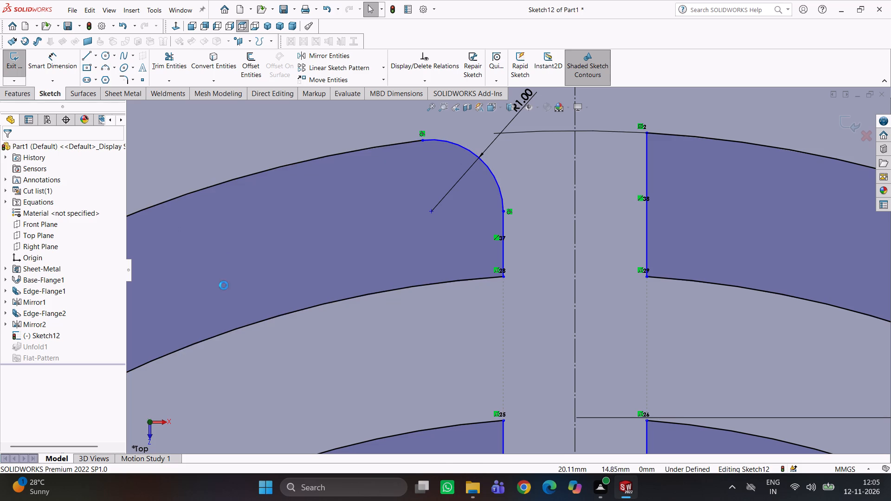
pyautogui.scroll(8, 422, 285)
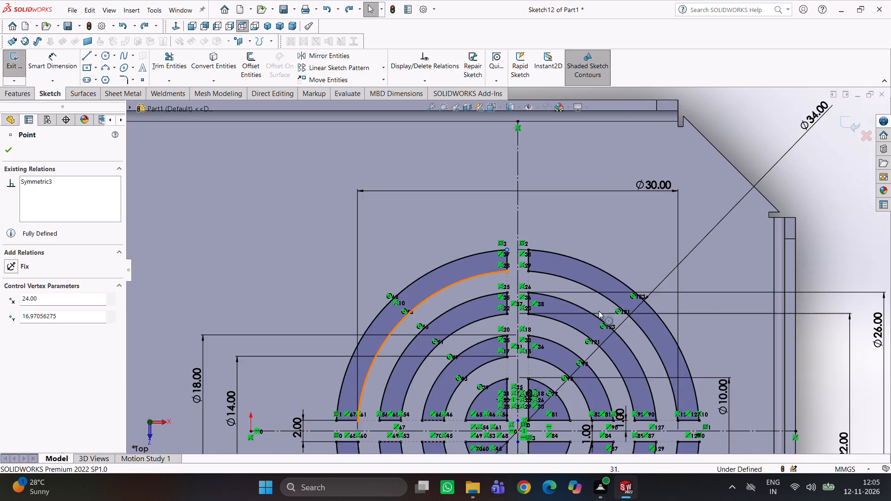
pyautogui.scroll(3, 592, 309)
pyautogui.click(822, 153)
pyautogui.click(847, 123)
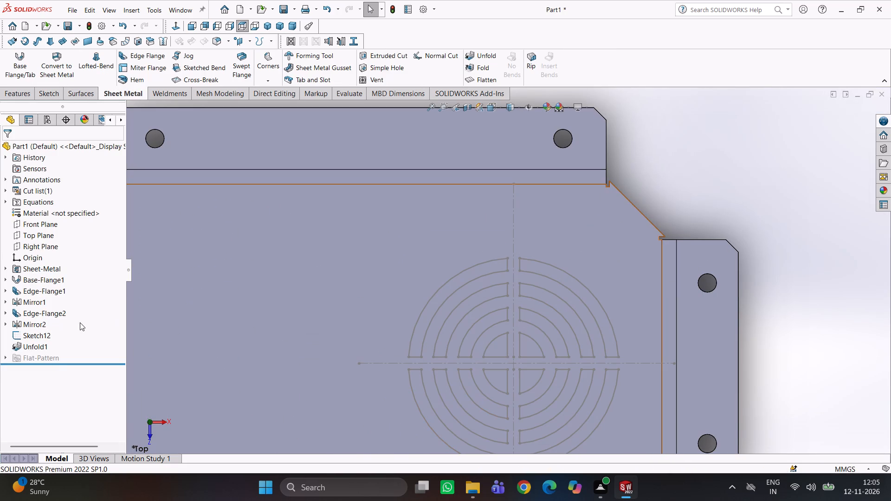
# Cut the vent slots through the base from the vent sketch with a 10 mm blind Extruded Cut.
pyautogui.click(30, 334)
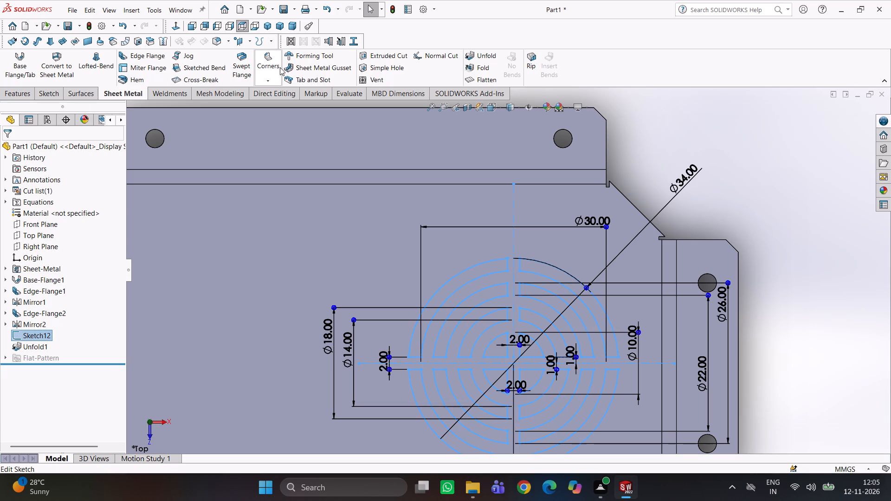
pyautogui.click(383, 60)
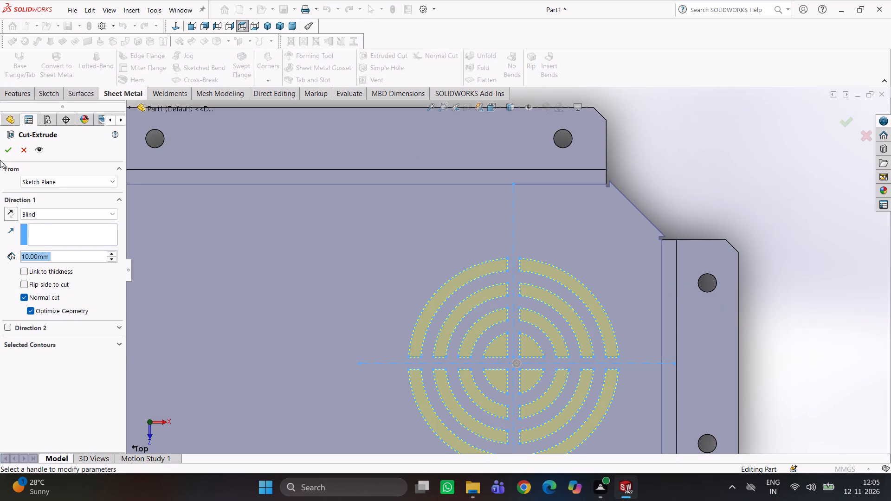
pyautogui.click(4, 151)
pyautogui.scroll(4, 402, 347)
pyautogui.scroll(-2, 456, 368)
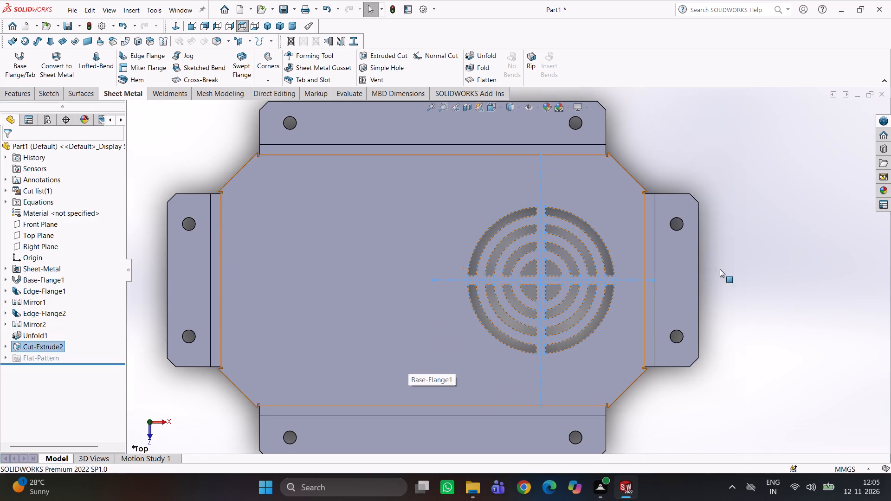
pyautogui.click(759, 205)
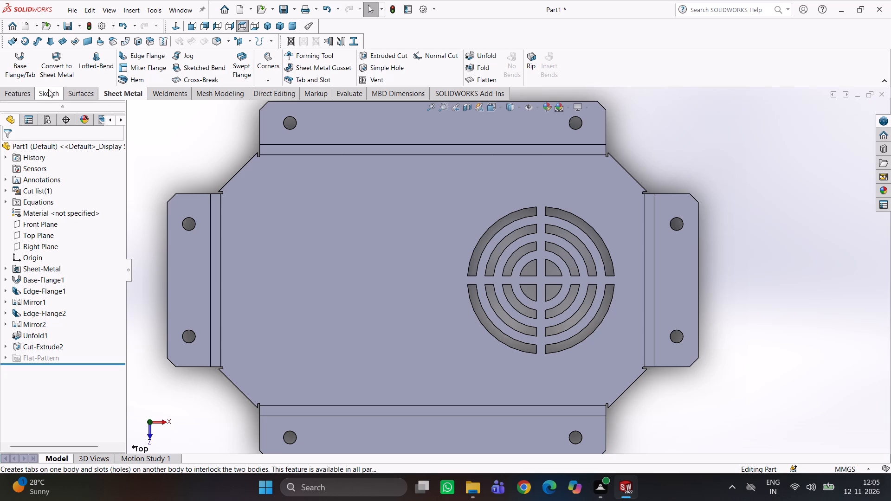
# Start a 1 mm Fillet feature with both corner edges of the outermost upper-left vent slot where it ends at the vertical rib.
pyautogui.click(5, 88)
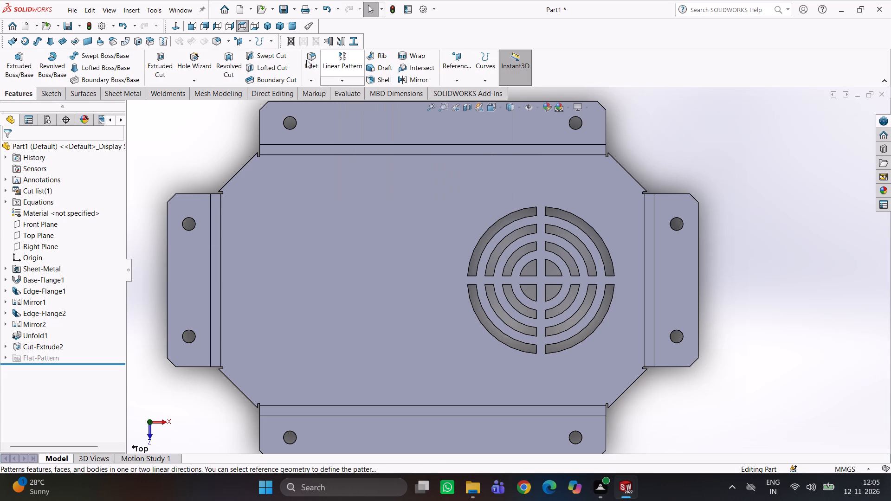
pyautogui.click(306, 60)
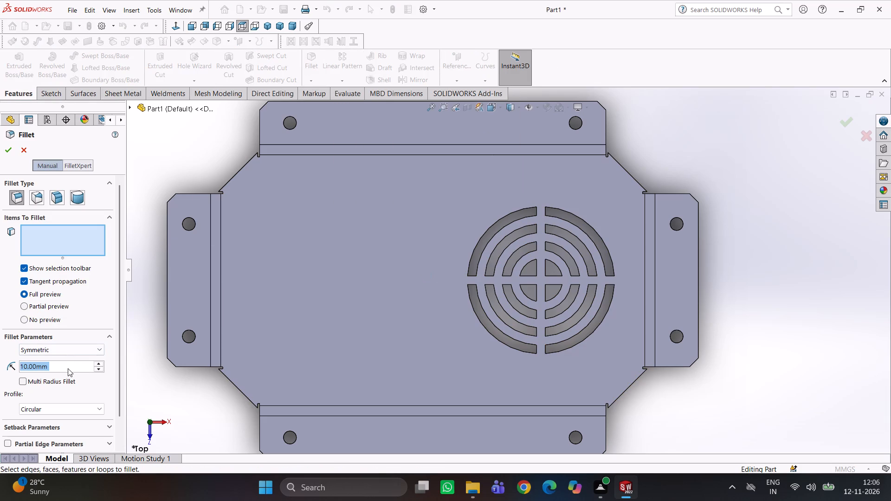
pyautogui.press('1')
pyautogui.press('Return')
pyautogui.scroll(-5, 599, 206)
pyautogui.scroll(-5, 439, 255)
pyautogui.moveTo(407, 195); pyautogui.dragTo(449, 177, button='middle')
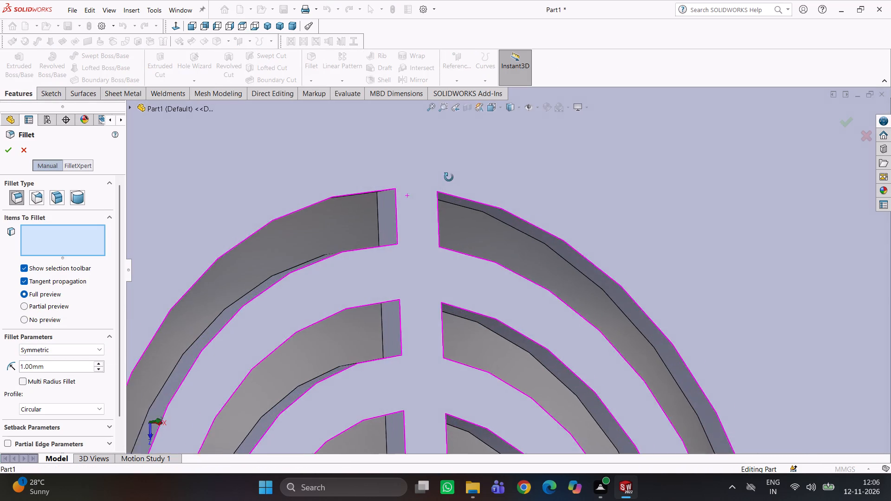
pyautogui.moveTo(449, 177); pyautogui.dragTo(451, 176, button='middle')
pyautogui.scroll(-5, 396, 193)
pyautogui.moveTo(397, 198); pyautogui.dragTo(399, 177, button='middle')
pyautogui.click(418, 221)
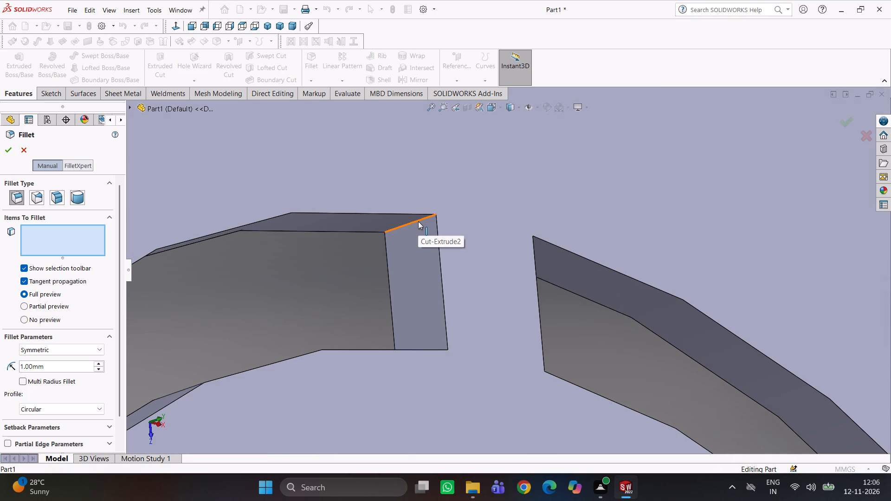
pyautogui.moveTo(433, 304); pyautogui.dragTo(443, 373, button='middle')
pyautogui.click(432, 354)
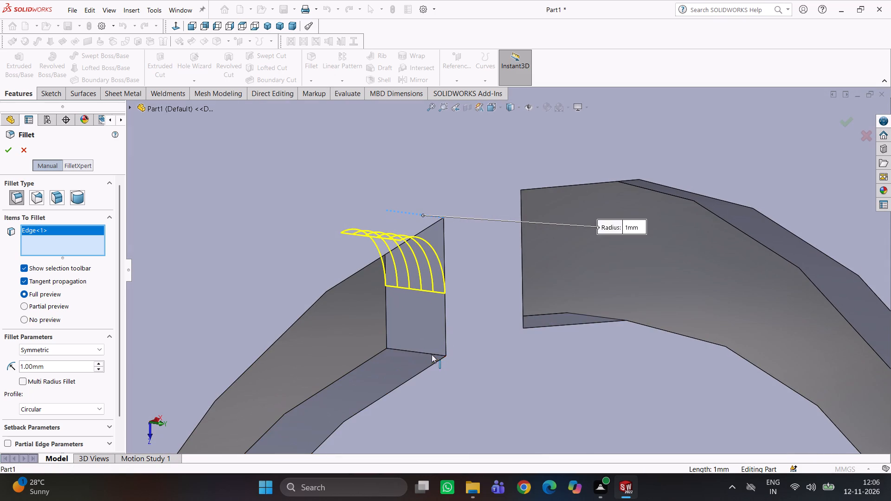
# Add to the 1 mm fillet both corner edges of the outermost upper-right slot at the vertical rib.
pyautogui.moveTo(514, 293); pyautogui.dragTo(432, 289, button='middle')
pyautogui.scroll(-2, 534, 207)
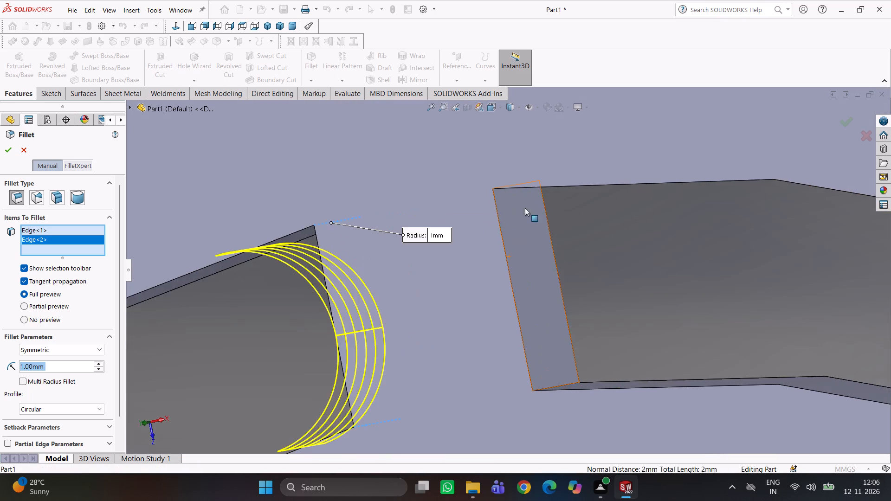
pyautogui.moveTo(495, 224); pyautogui.dragTo(481, 183, button='middle')
pyautogui.click(537, 201)
pyautogui.scroll(2, 541, 241)
pyautogui.moveTo(563, 248); pyautogui.dragTo(608, 374, button='middle')
pyautogui.scroll(-4, 583, 354)
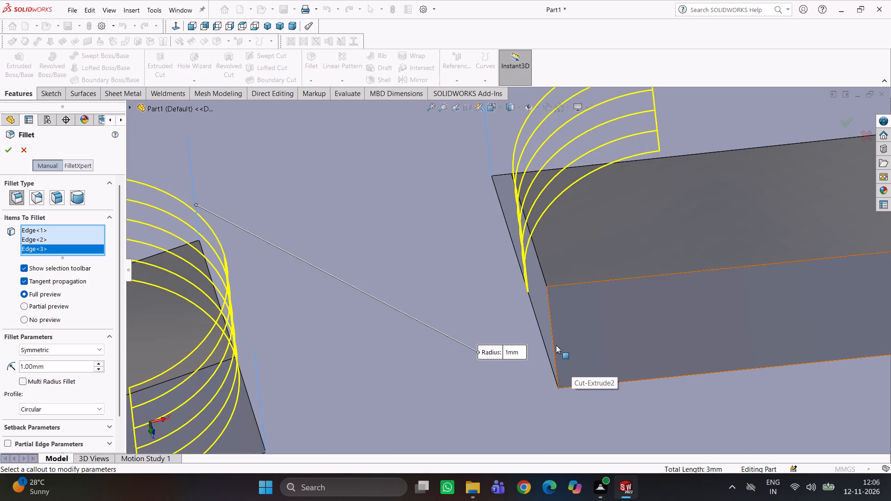
pyautogui.click(553, 346)
pyautogui.scroll(8, 578, 352)
pyautogui.moveTo(579, 354); pyautogui.dragTo(562, 257, button='middle')
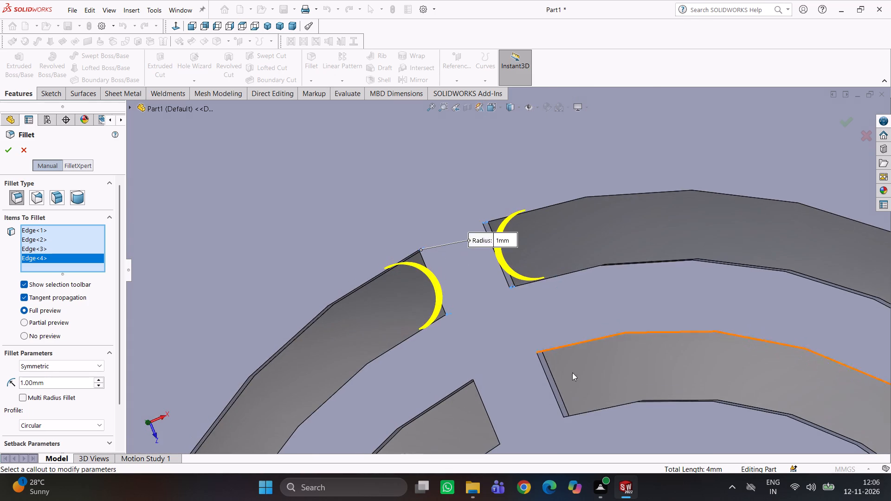
# Add to the 1 mm fillet both corner edges of the second-ring upper-right slot where it ends at the vertical rib.
pyautogui.scroll(2, 573, 379)
pyautogui.scroll(-4, 572, 368)
pyautogui.moveTo(529, 337); pyautogui.dragTo(477, 301, button='middle')
pyautogui.scroll(-4, 490, 270)
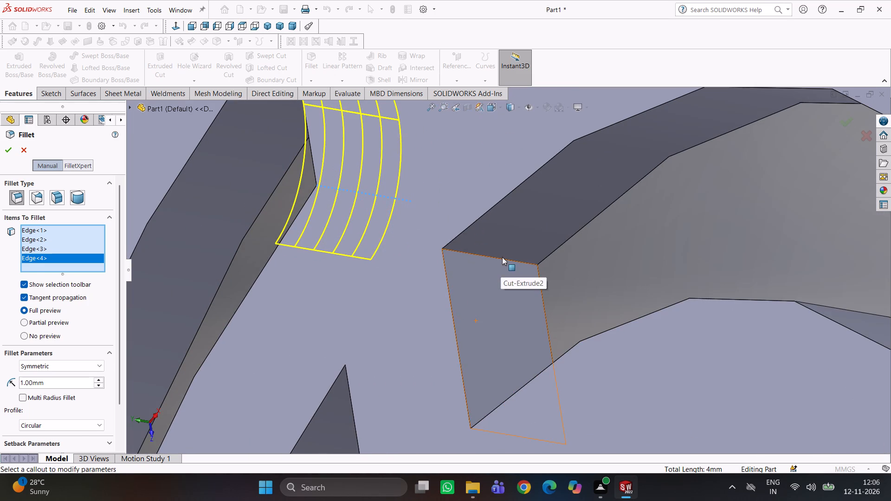
pyautogui.click(502, 257)
pyautogui.scroll(4, 524, 278)
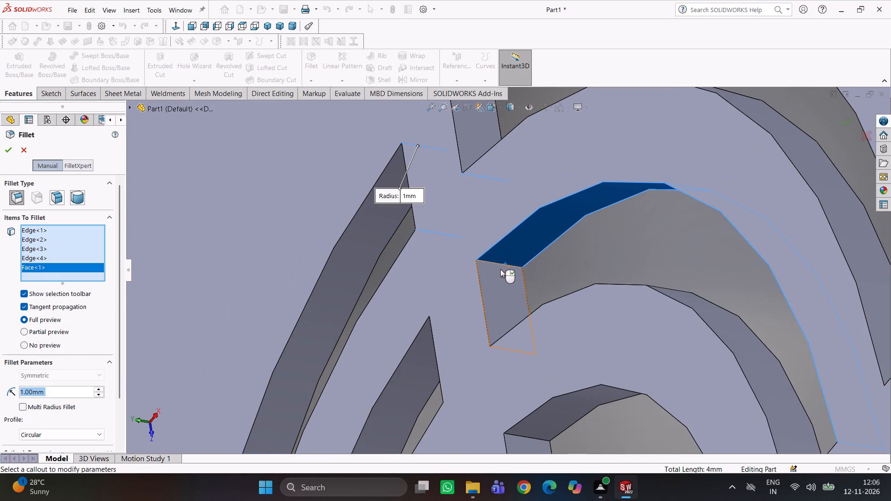
pyautogui.click(505, 261)
pyautogui.click(505, 264)
pyautogui.scroll(3, 518, 289)
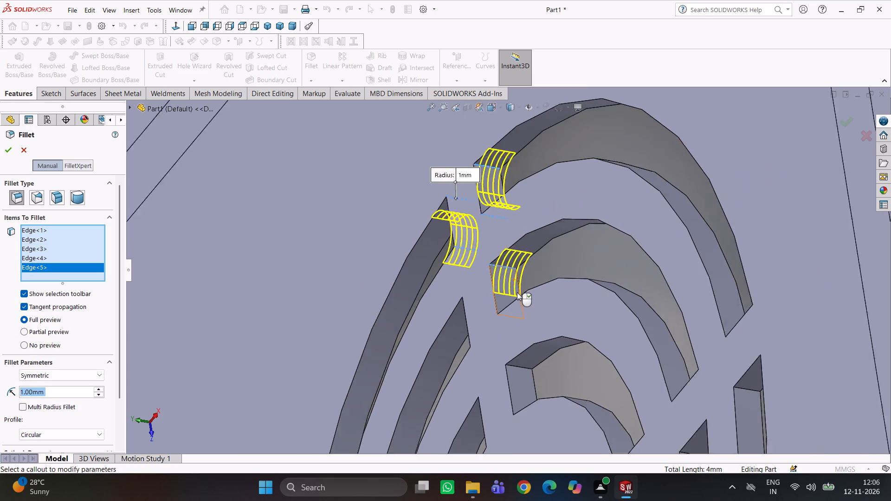
pyautogui.scroll(1, 517, 292)
pyautogui.scroll(-4, 517, 297)
pyautogui.moveTo(509, 287); pyautogui.dragTo(564, 389, button='middle')
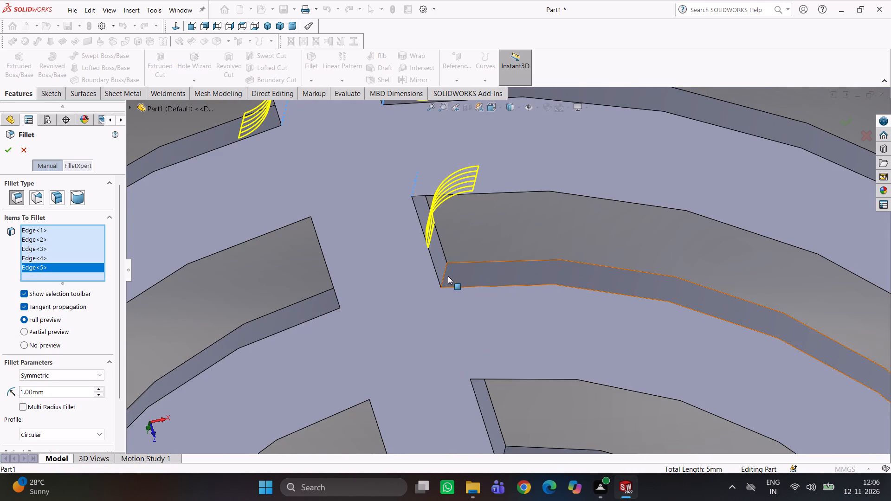
pyautogui.click(442, 279)
# Add to the 1 mm fillet both corner edges of the second-ring upper-left slot at the vertical rib.
pyautogui.scroll(3, 460, 283)
pyautogui.moveTo(472, 284); pyautogui.dragTo(517, 253, button='middle')
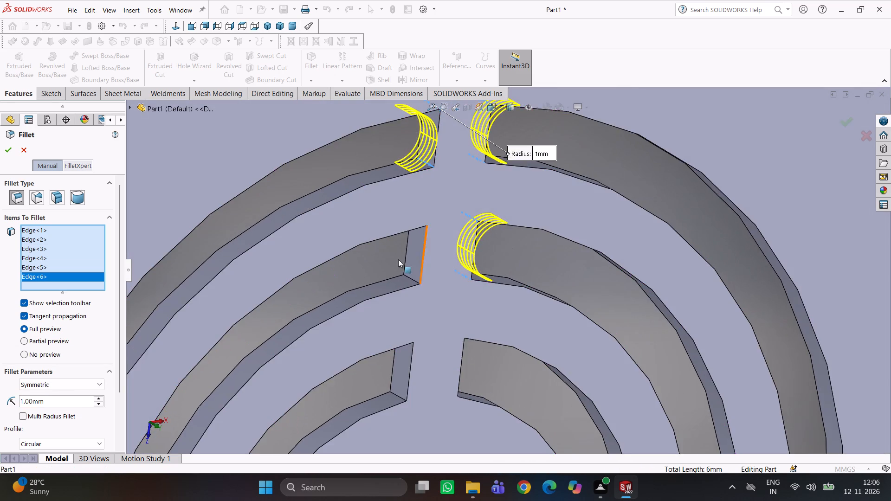
pyautogui.scroll(-4, 396, 259)
pyautogui.moveTo(435, 192); pyautogui.dragTo(409, 97, button='middle')
pyautogui.scroll(-4, 464, 175)
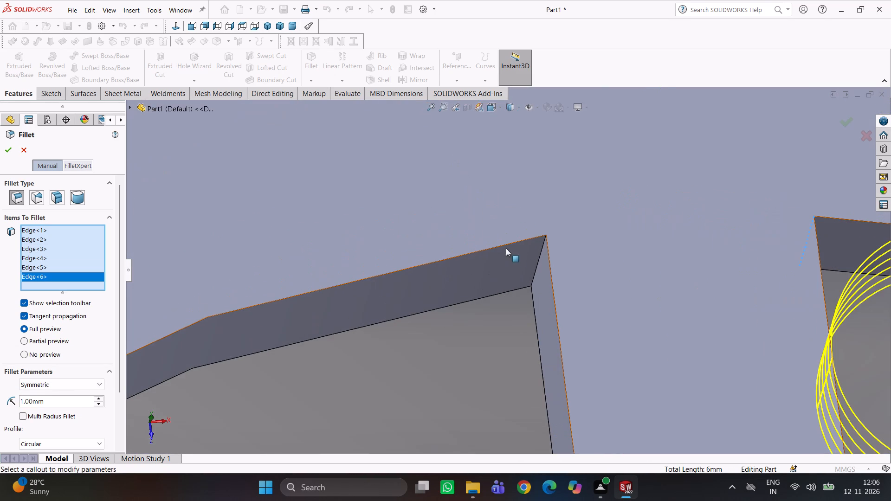
pyautogui.click(539, 255)
pyautogui.scroll(5, 534, 289)
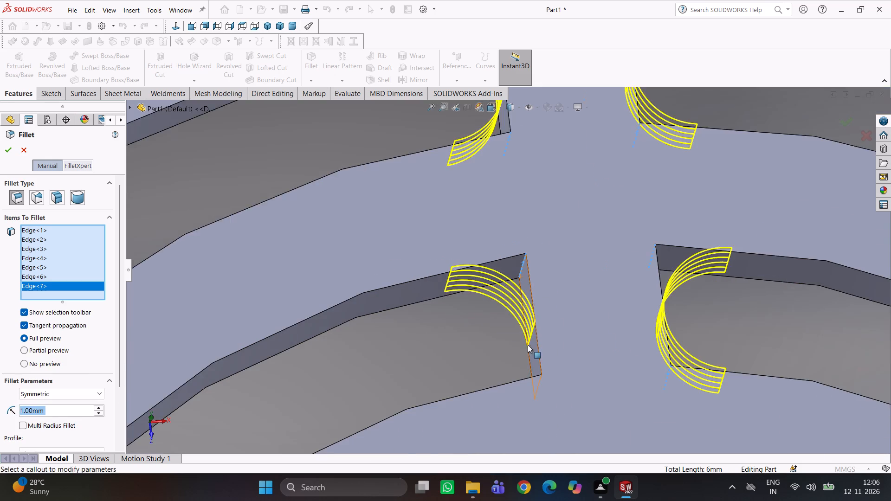
pyautogui.scroll(2, 528, 345)
pyautogui.moveTo(522, 348); pyautogui.dragTo(546, 415, button='middle')
pyautogui.scroll(-4, 533, 314)
pyautogui.moveTo(527, 348); pyautogui.dragTo(547, 372, button='middle')
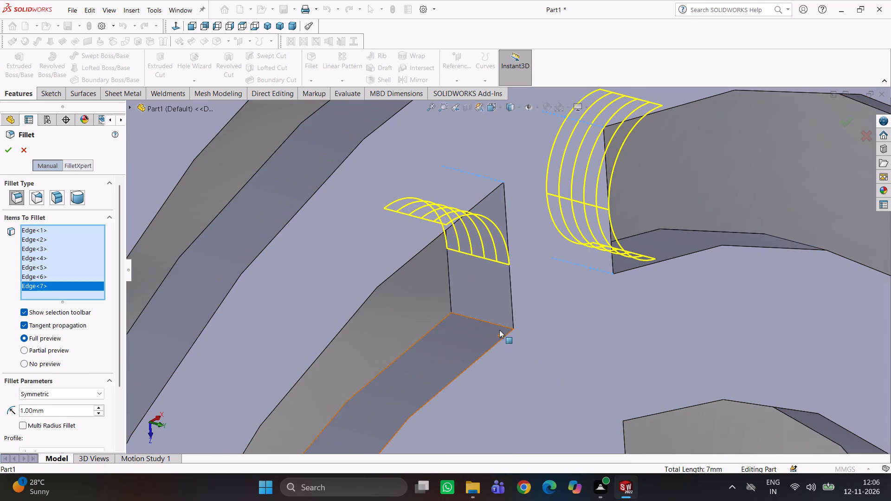
pyautogui.click(502, 327)
# Add to the 1 mm fillet both corner edges of the third-ring upper-left slot at the vertical rib.
pyautogui.scroll(4, 519, 356)
pyautogui.moveTo(523, 355); pyautogui.dragTo(470, 279, button='middle')
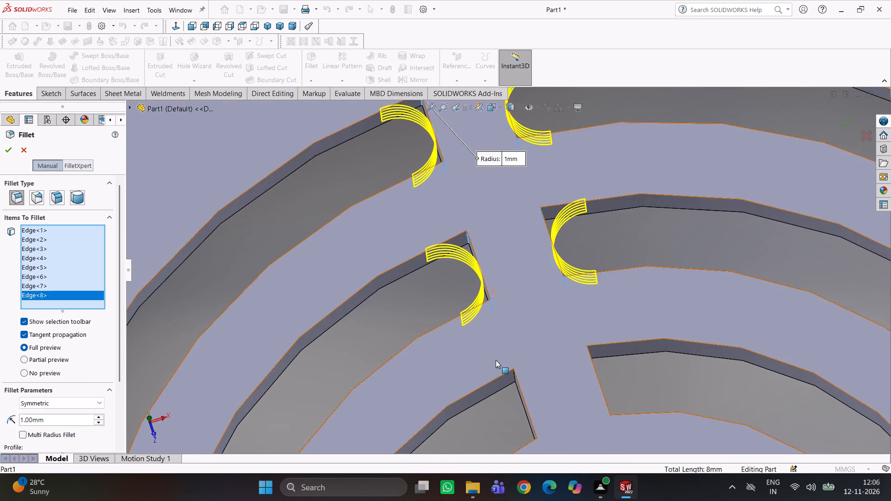
pyautogui.scroll(3, 496, 360)
pyautogui.scroll(-1, 512, 381)
pyautogui.moveTo(530, 382); pyautogui.dragTo(571, 372, button='middle')
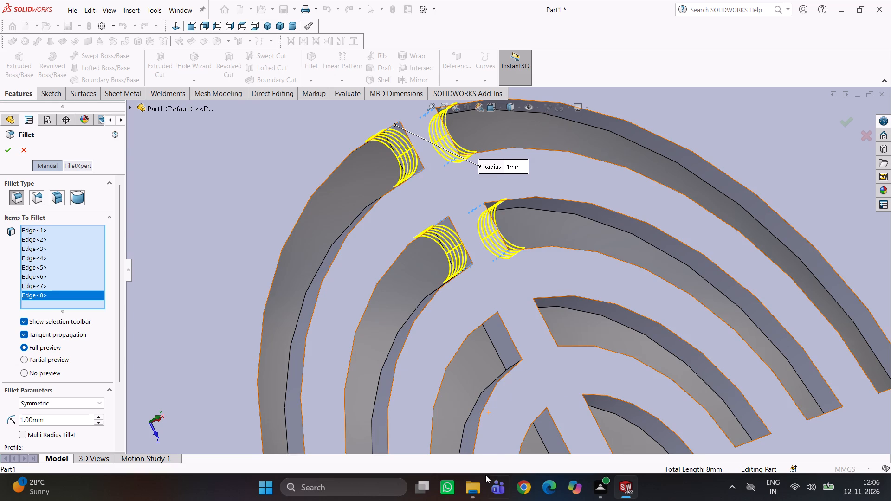
pyautogui.scroll(3, 493, 339)
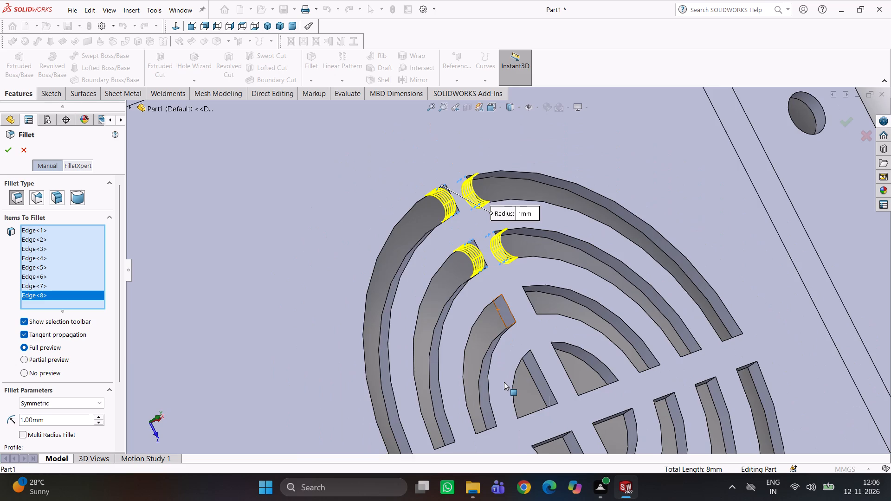
pyautogui.moveTo(504, 382); pyautogui.dragTo(521, 371, button='middle')
pyautogui.scroll(-4, 531, 328)
pyautogui.moveTo(460, 313); pyautogui.dragTo(511, 335, button='middle')
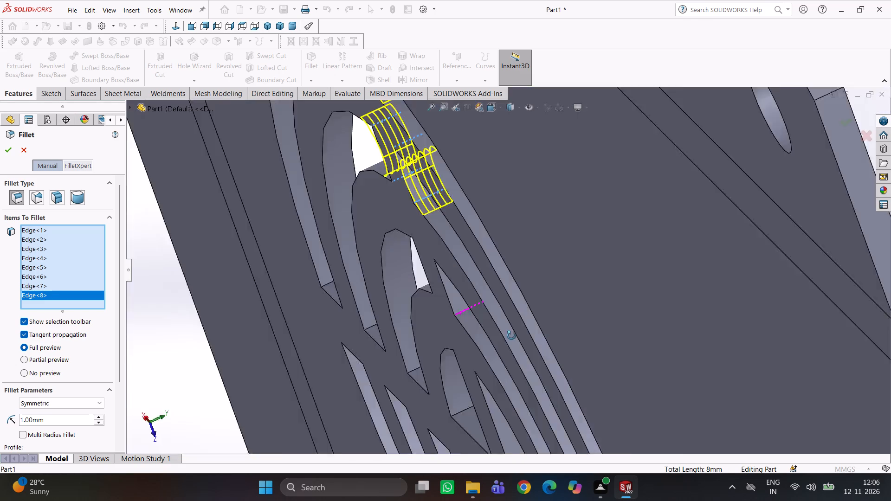
pyautogui.moveTo(511, 335); pyautogui.dragTo(470, 311, button='middle')
pyautogui.scroll(-5, 459, 309)
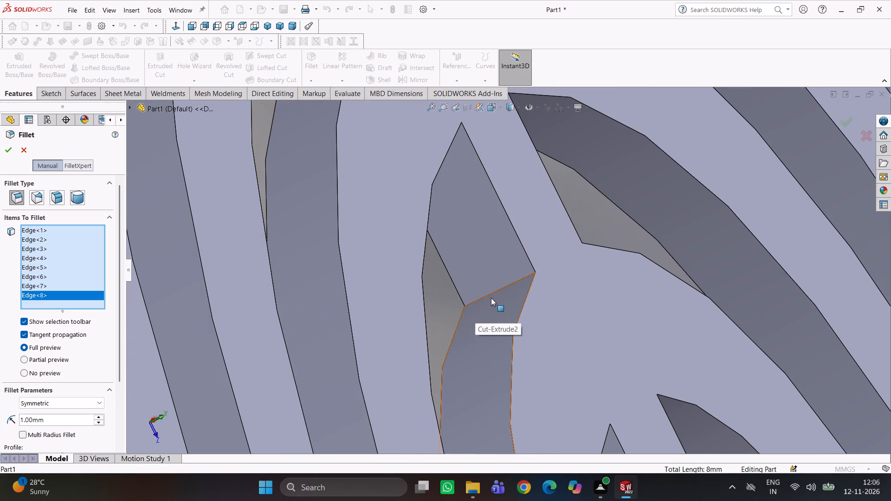
pyautogui.click(491, 298)
pyautogui.click(495, 293)
pyautogui.click(501, 304)
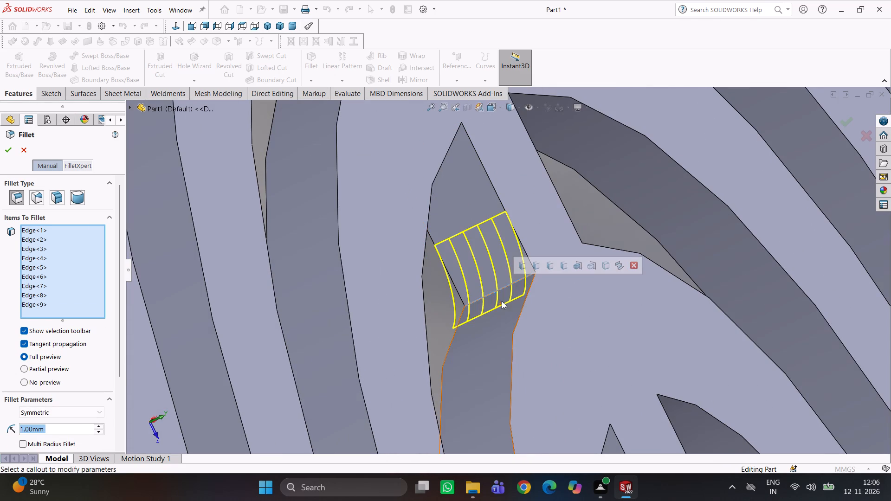
pyautogui.scroll(3, 480, 334)
pyautogui.moveTo(498, 325); pyautogui.dragTo(460, 340, button='middle')
pyautogui.scroll(-4, 488, 208)
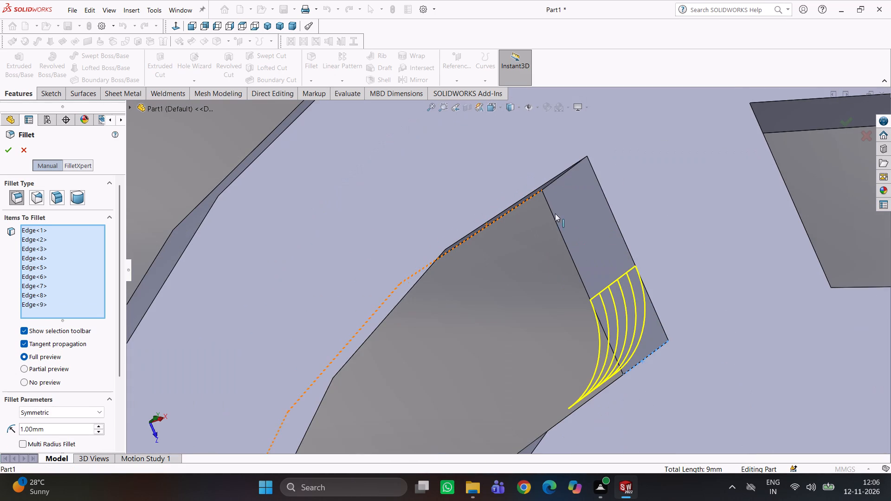
pyautogui.moveTo(566, 195); pyautogui.dragTo(554, 158, button='middle')
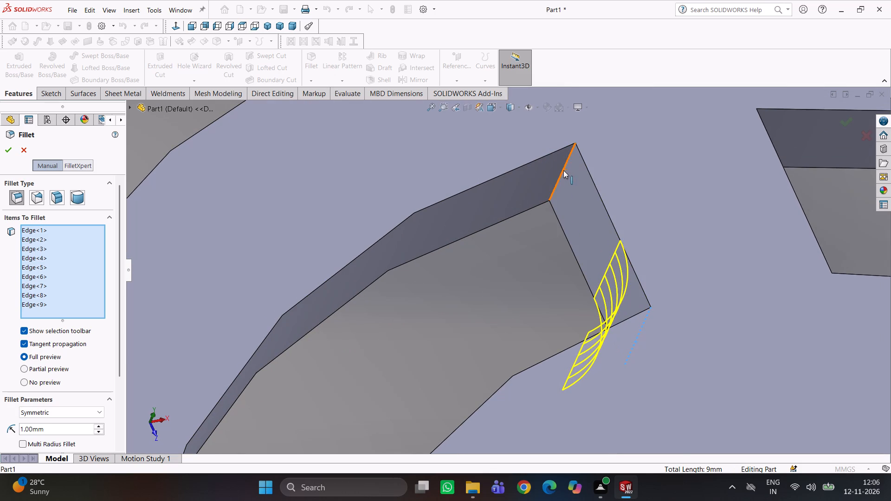
pyautogui.click(563, 170)
# Add to the 1 mm fillet both corner edges of the third-ring upper-right slot at the vertical rib.
pyautogui.scroll(4, 612, 224)
pyautogui.moveTo(635, 245); pyautogui.dragTo(598, 360, button='middle')
pyautogui.scroll(2, 633, 256)
pyautogui.scroll(-2, 635, 231)
pyautogui.moveTo(631, 225); pyautogui.dragTo(617, 150, button='middle')
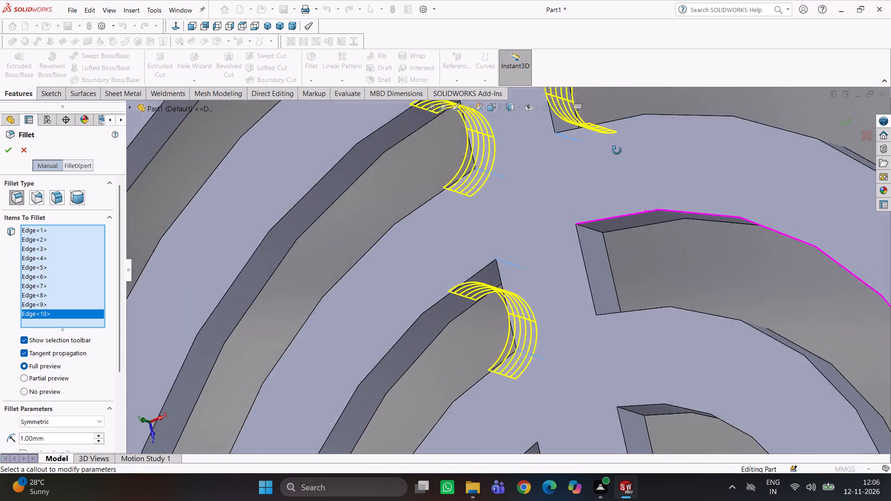
pyautogui.moveTo(617, 150); pyautogui.dragTo(615, 124, button='middle')
pyautogui.scroll(-3, 610, 237)
pyautogui.click(569, 264)
pyautogui.scroll(3, 616, 305)
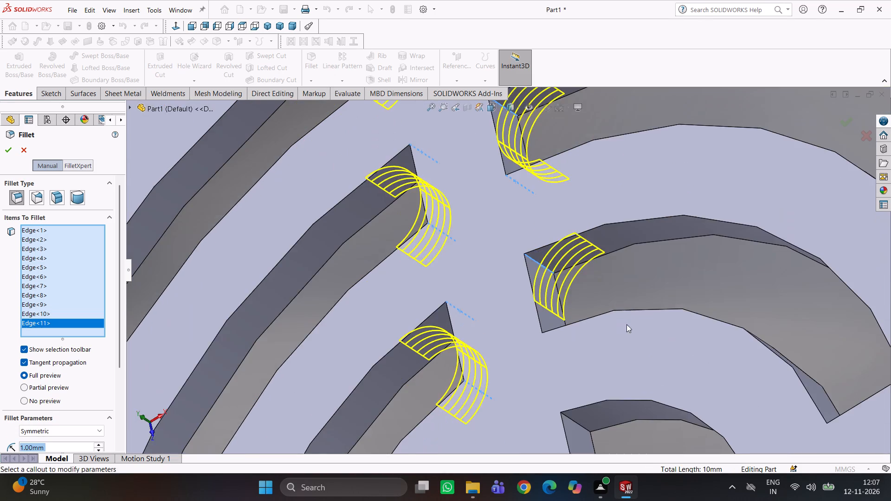
pyautogui.moveTo(626, 332); pyautogui.dragTo(664, 456, button='middle')
pyautogui.scroll(-2, 529, 285)
pyautogui.moveTo(511, 295); pyautogui.dragTo(496, 288, button='middle')
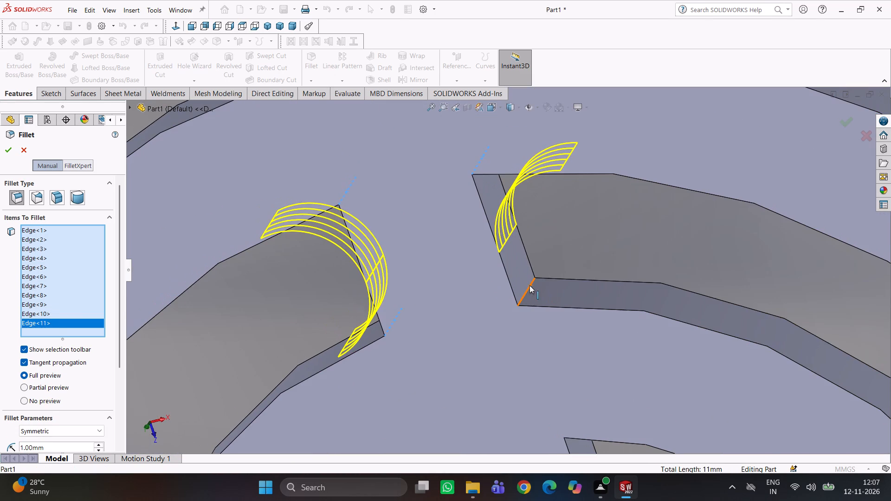
pyautogui.click(529, 286)
# Add to the 1 mm fillet the top corner edges beside the vertical rib on the upper-right and upper-left central sectors.
pyautogui.scroll(3, 548, 330)
pyautogui.moveTo(550, 349); pyautogui.dragTo(549, 218, button='middle')
pyautogui.scroll(4, 570, 303)
pyautogui.moveTo(580, 359); pyautogui.dragTo(577, 387, button='middle')
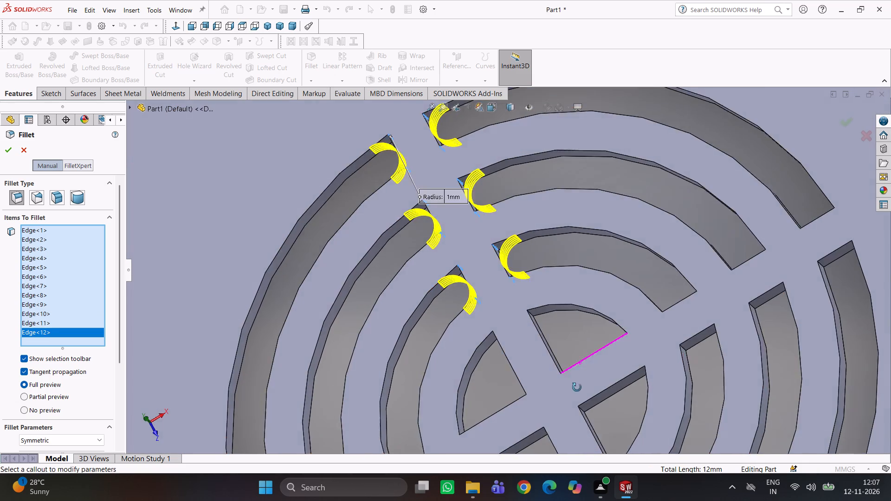
pyautogui.moveTo(577, 387); pyautogui.dragTo(568, 385, button='middle')
pyautogui.scroll(-5, 541, 301)
pyautogui.click(510, 315)
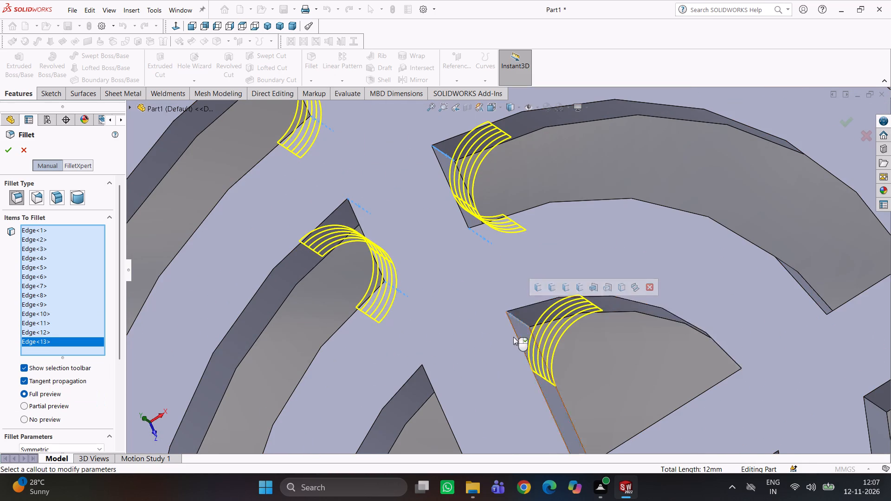
pyautogui.scroll(3, 510, 338)
pyautogui.moveTo(510, 346); pyautogui.dragTo(573, 331, button='middle')
pyautogui.scroll(-3, 451, 355)
pyautogui.moveTo(456, 353); pyautogui.dragTo(439, 288, button='middle')
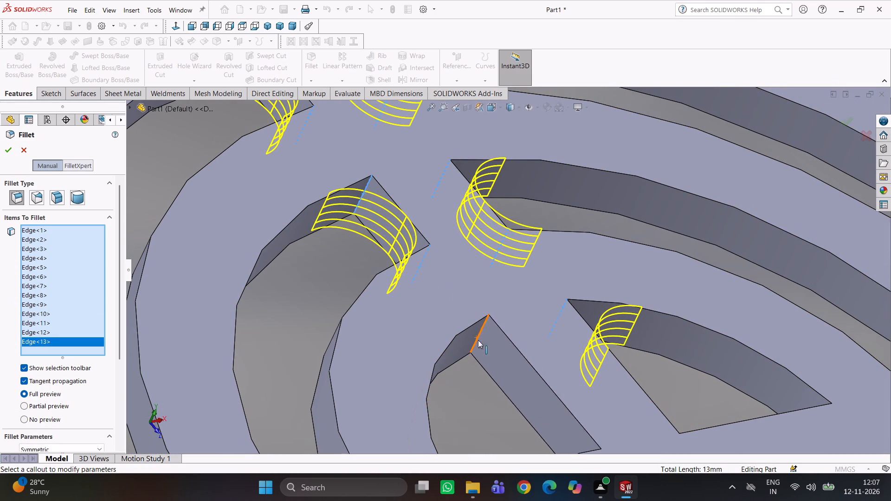
pyautogui.click(478, 336)
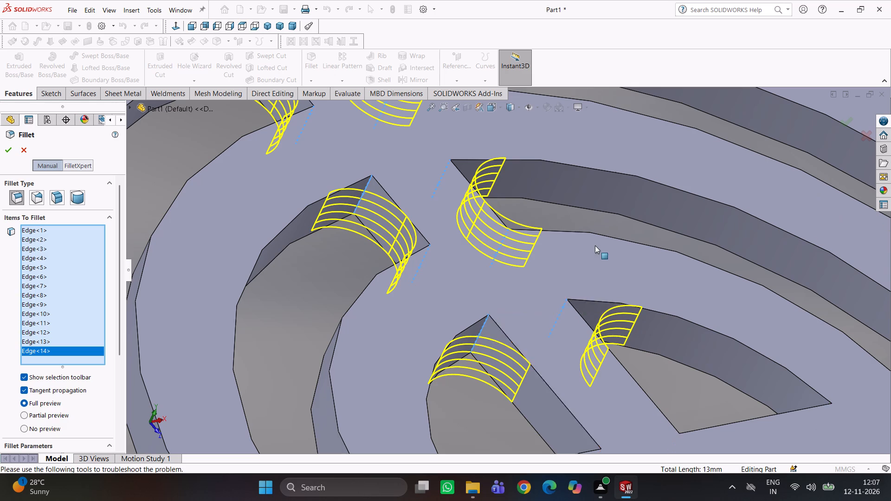
# Add to the 1 mm fillet the inner and outer corner edges of the upper-right central sector along the horizontal rib.
pyautogui.scroll(7, 590, 247)
pyautogui.moveTo(552, 319); pyautogui.dragTo(522, 376, button='middle')
pyautogui.scroll(-4, 542, 301)
pyautogui.moveTo(556, 326); pyautogui.dragTo(550, 381, button='middle')
pyautogui.scroll(-5, 599, 275)
pyautogui.moveTo(583, 328); pyautogui.dragTo(553, 404, button='middle')
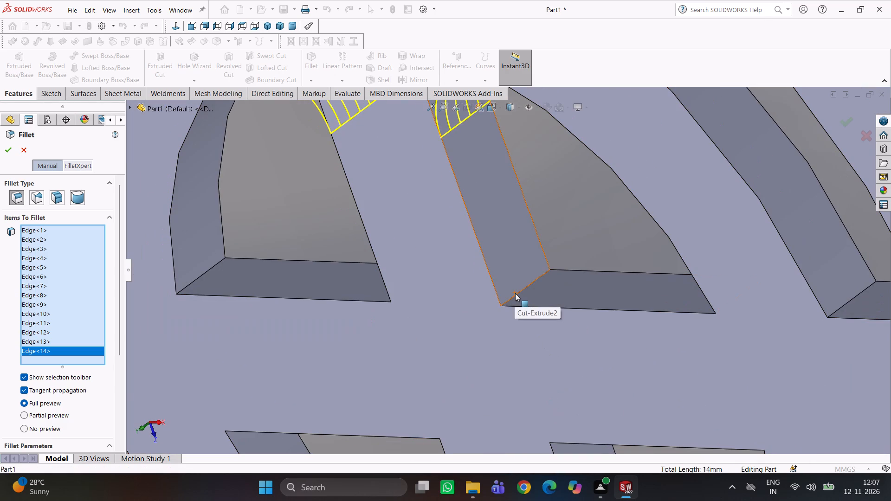
pyautogui.click(517, 295)
pyautogui.scroll(2, 581, 293)
pyautogui.moveTo(582, 293); pyautogui.dragTo(683, 219, button='middle')
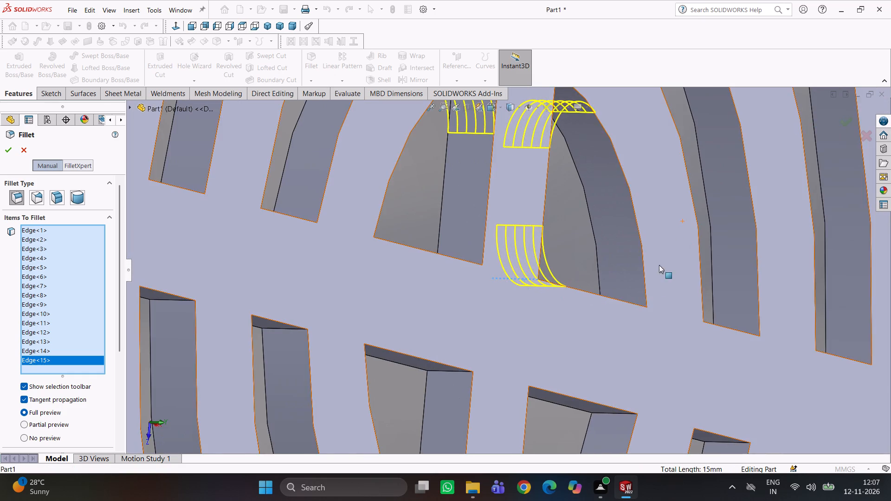
pyautogui.moveTo(646, 285); pyautogui.dragTo(620, 355, button='middle')
pyautogui.scroll(-6, 636, 313)
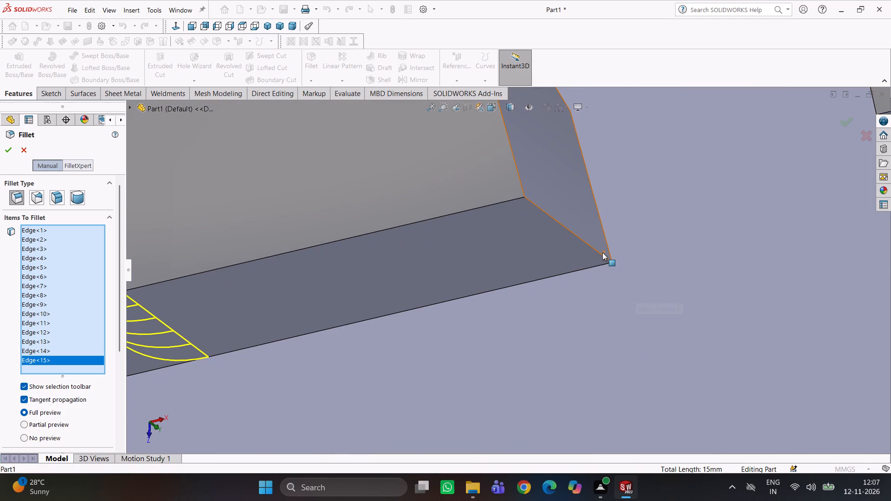
pyautogui.click(602, 254)
# Add to the 1 mm fillet the inner and outer corner edges of the upper-left central sector along the horizontal rib.
pyautogui.scroll(5, 594, 257)
pyautogui.moveTo(546, 272); pyautogui.dragTo(554, 230, button='middle')
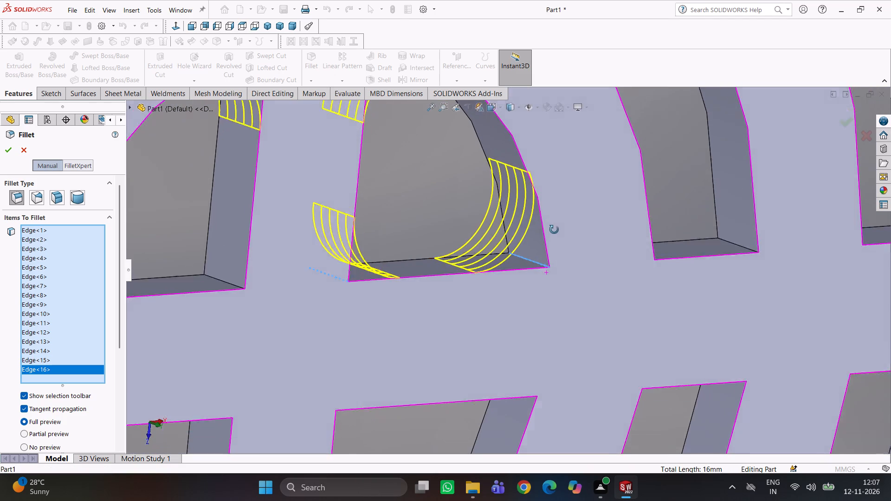
pyautogui.moveTo(554, 230); pyautogui.dragTo(550, 212, button='middle')
pyautogui.scroll(4, 466, 229)
pyautogui.scroll(-1, 329, 247)
pyautogui.moveTo(329, 247); pyautogui.dragTo(340, 303, button='middle')
pyautogui.scroll(-3, 375, 219)
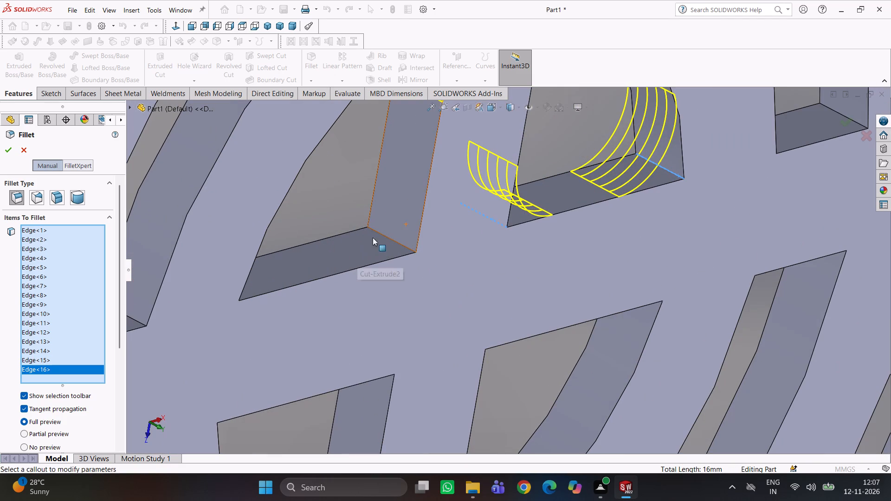
pyautogui.click(388, 238)
pyautogui.scroll(4, 386, 246)
pyautogui.moveTo(378, 253); pyautogui.dragTo(339, 244, button='middle')
pyautogui.scroll(1, 378, 268)
pyautogui.moveTo(377, 268); pyautogui.dragTo(352, 265, button='middle')
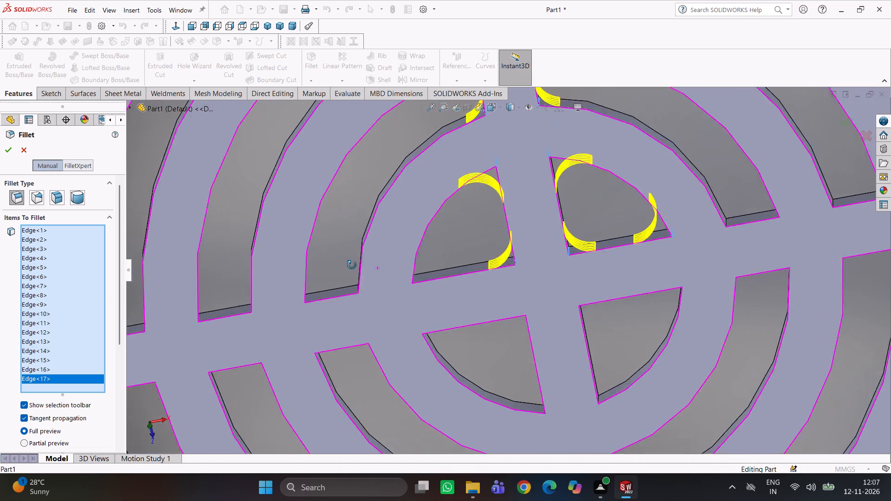
pyautogui.moveTo(352, 265); pyautogui.dragTo(323, 252, button='middle')
pyautogui.scroll(-2, 418, 246)
pyautogui.moveTo(418, 255); pyautogui.dragTo(431, 311, button='middle')
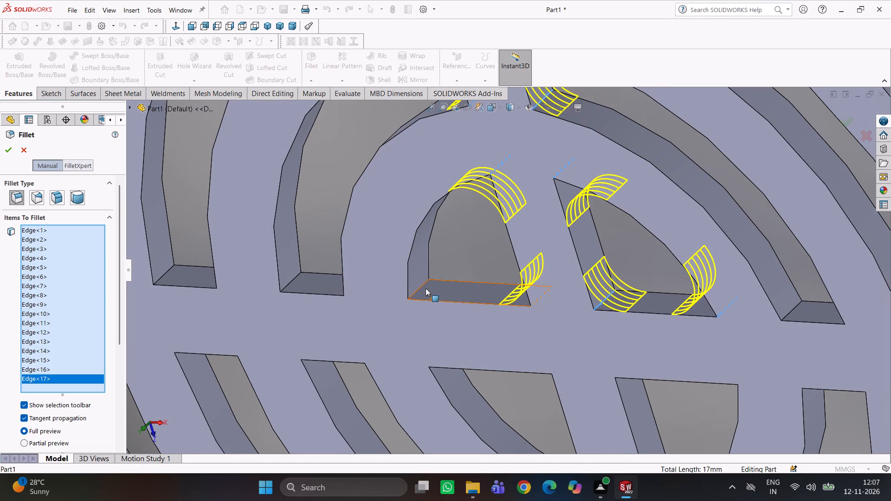
pyautogui.click(418, 289)
# Add to the 1 mm fillet the corner edge of the lower-left central sector nearest the vent's centre.
pyautogui.scroll(3, 495, 311)
pyautogui.moveTo(498, 314); pyautogui.dragTo(504, 165, button='middle')
pyautogui.scroll(3, 550, 280)
pyautogui.scroll(-5, 532, 322)
pyautogui.moveTo(517, 274); pyautogui.dragTo(565, 215, button='middle')
pyautogui.scroll(-4, 487, 241)
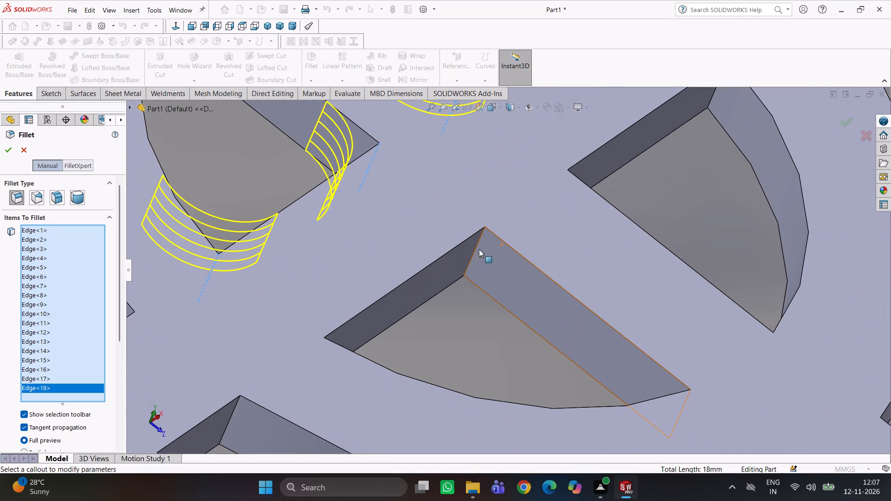
pyautogui.click(477, 246)
# Add to the 1 mm fillet the centre-side corner edge and the outer horizontal-rib corner edge of the lower-right central sector.
pyautogui.scroll(1, 496, 292)
pyautogui.moveTo(491, 302); pyautogui.dragTo(476, 360, button='middle')
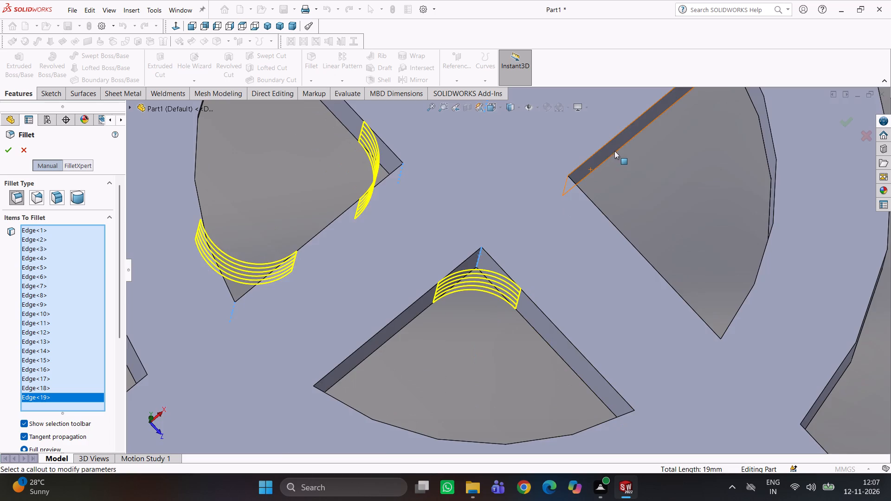
pyautogui.moveTo(615, 151); pyautogui.dragTo(521, 217, button='middle')
pyautogui.moveTo(607, 211); pyautogui.dragTo(686, 196, button='middle')
pyautogui.scroll(6, 528, 209)
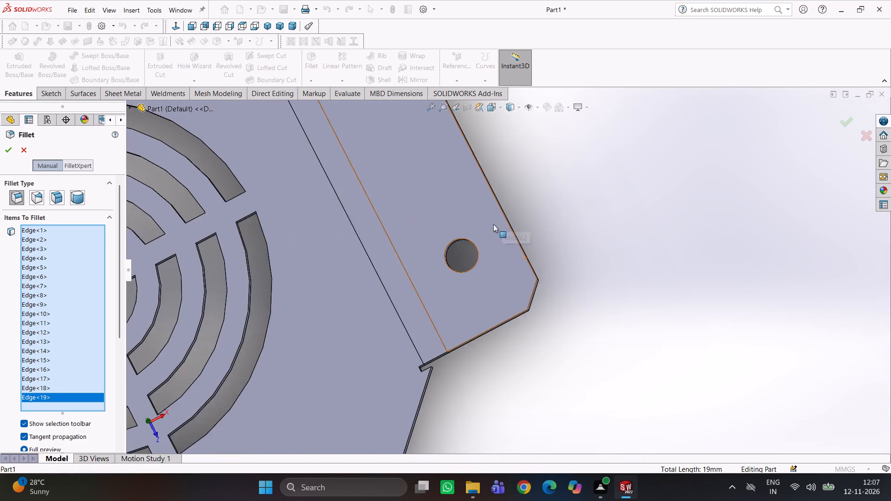
pyautogui.scroll(9, 493, 224)
pyautogui.scroll(-7, 387, 283)
pyautogui.moveTo(398, 248); pyautogui.dragTo(386, 261, button='middle')
pyautogui.scroll(-5, 387, 260)
pyautogui.moveTo(443, 266); pyautogui.dragTo(423, 238, button='middle')
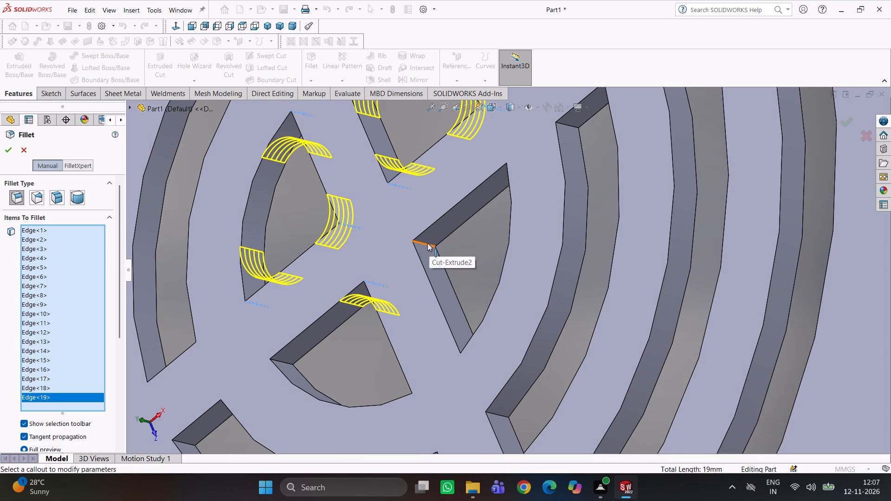
pyautogui.click(426, 244)
pyautogui.moveTo(511, 238); pyautogui.dragTo(573, 176, button='middle')
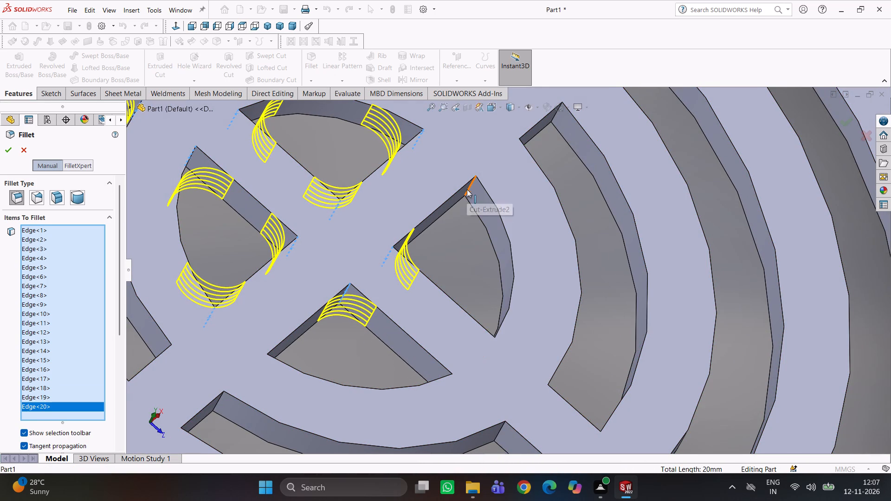
pyautogui.click(467, 189)
# Add to the 1 mm fillet the outer corner edge of the lower-right central sector beside the vertical rib.
pyautogui.scroll(3, 487, 218)
pyautogui.moveTo(494, 255); pyautogui.dragTo(480, 390, button='middle')
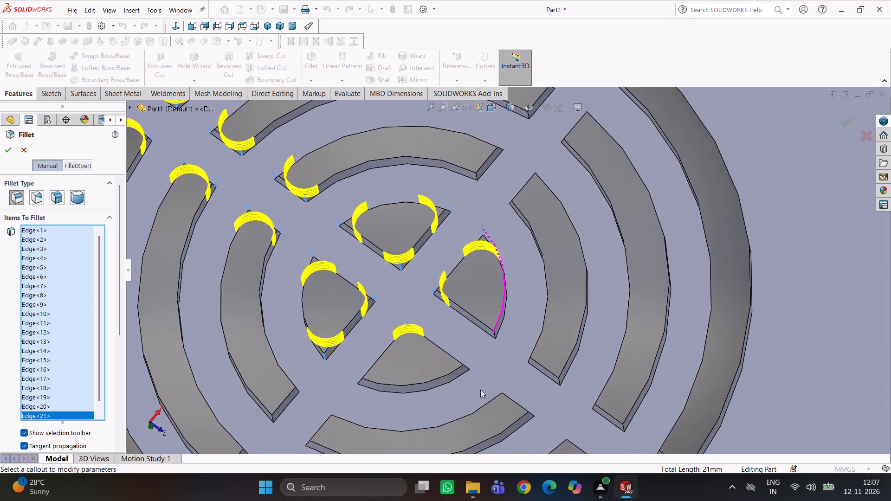
pyautogui.moveTo(496, 361); pyautogui.dragTo(505, 410, button='middle')
pyautogui.scroll(-5, 507, 373)
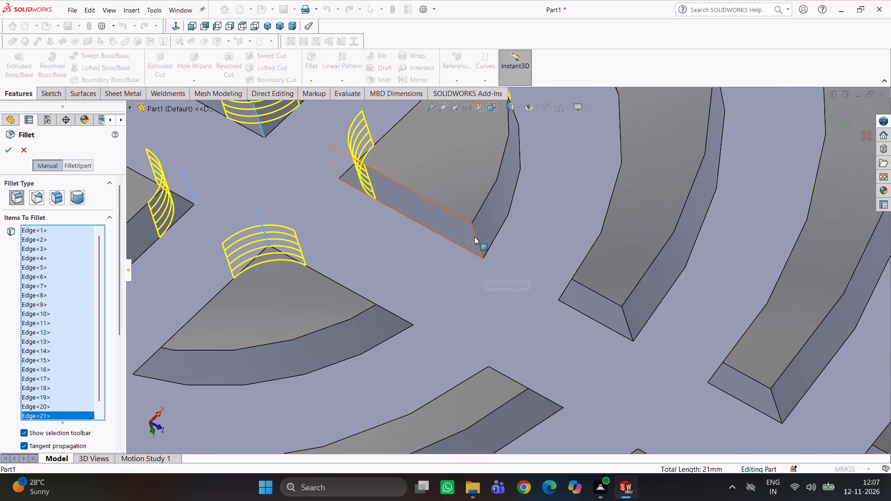
pyautogui.click(475, 236)
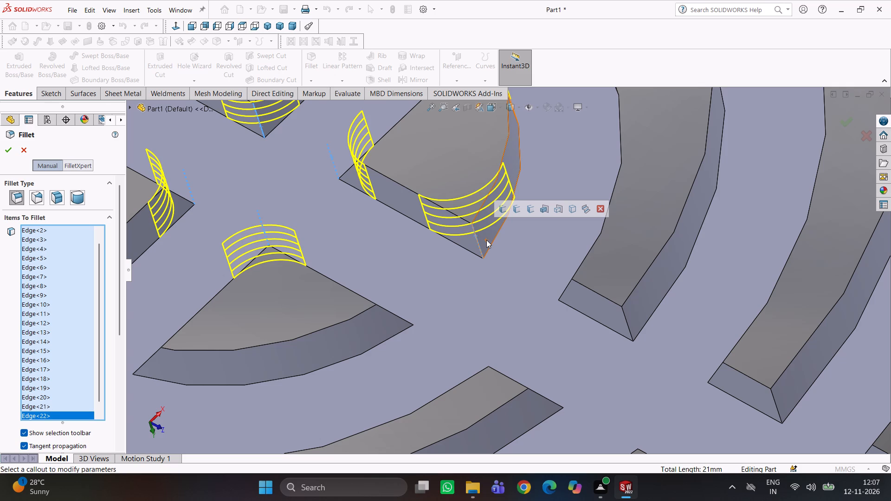
# Add to the 1 mm fillet the outer corner edge of the lower-left central sector beside the vertical rib.
pyautogui.scroll(3, 499, 290)
pyautogui.moveTo(427, 325); pyautogui.dragTo(499, 270, button='middle')
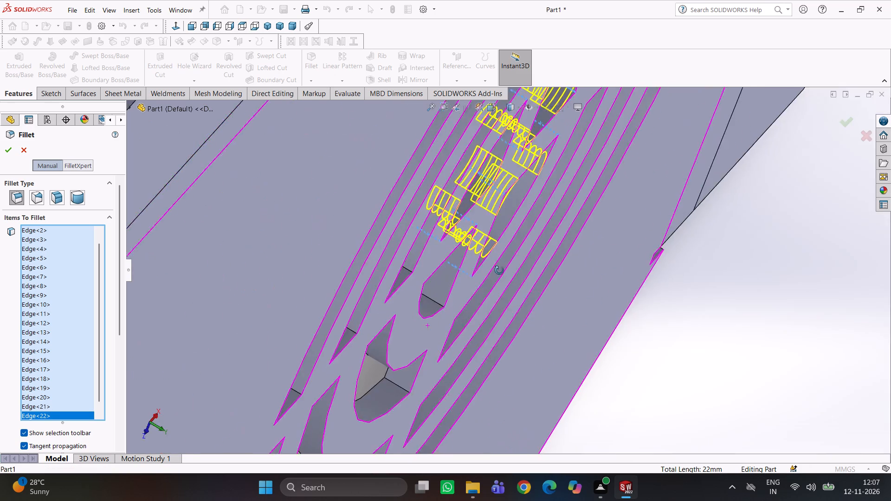
pyautogui.moveTo(499, 270); pyautogui.dragTo(480, 249, button='middle')
pyautogui.scroll(-4, 437, 302)
pyautogui.click(466, 297)
# Add to the 1 mm fillet both corner edges at the vertical-rib end of the lower-left slot in the inner ring.
pyautogui.scroll(2, 490, 321)
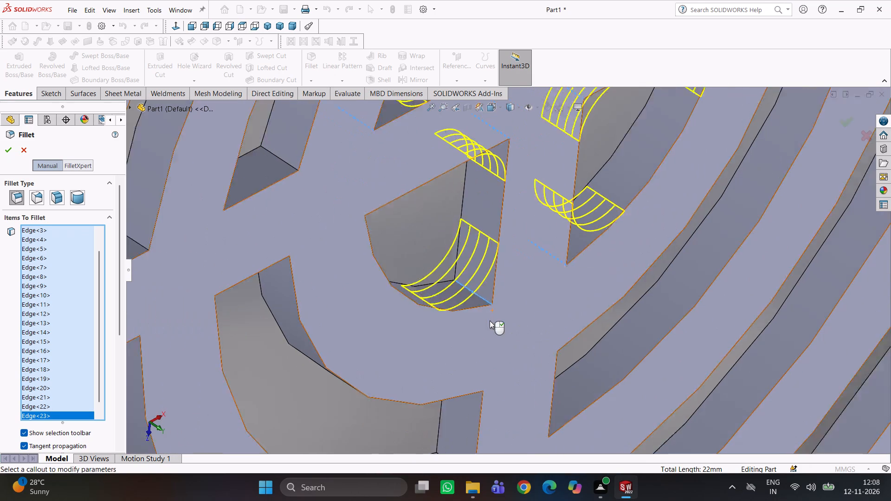
pyautogui.scroll(2, 490, 321)
pyautogui.moveTo(495, 344); pyautogui.dragTo(461, 267, button='middle')
pyautogui.scroll(3, 486, 328)
pyautogui.moveTo(499, 311); pyautogui.dragTo(501, 239, button='middle')
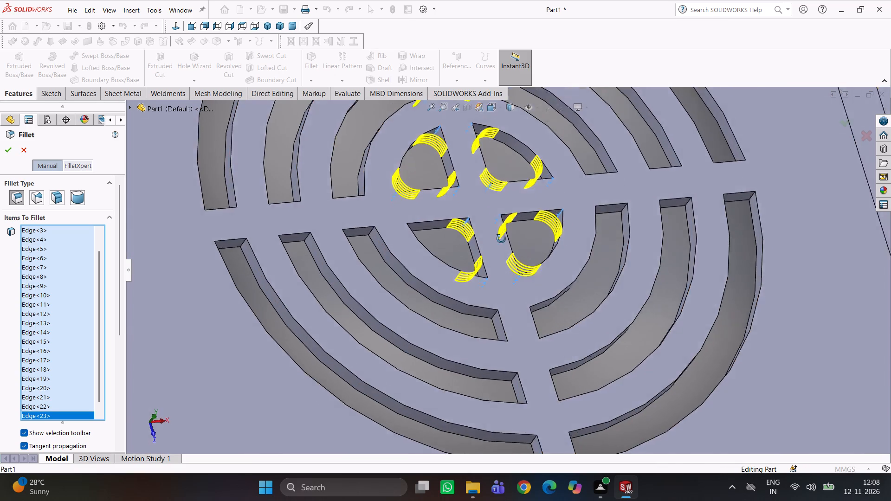
pyautogui.moveTo(501, 239); pyautogui.dragTo(499, 230, button='middle')
pyautogui.scroll(-5, 476, 311)
pyautogui.click(534, 296)
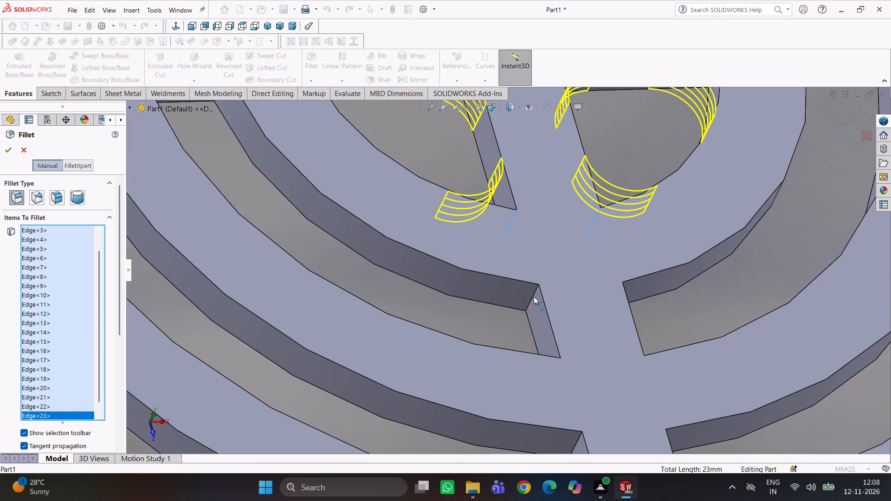
pyautogui.moveTo(554, 334); pyautogui.dragTo(568, 474, button='middle')
pyautogui.click(551, 353)
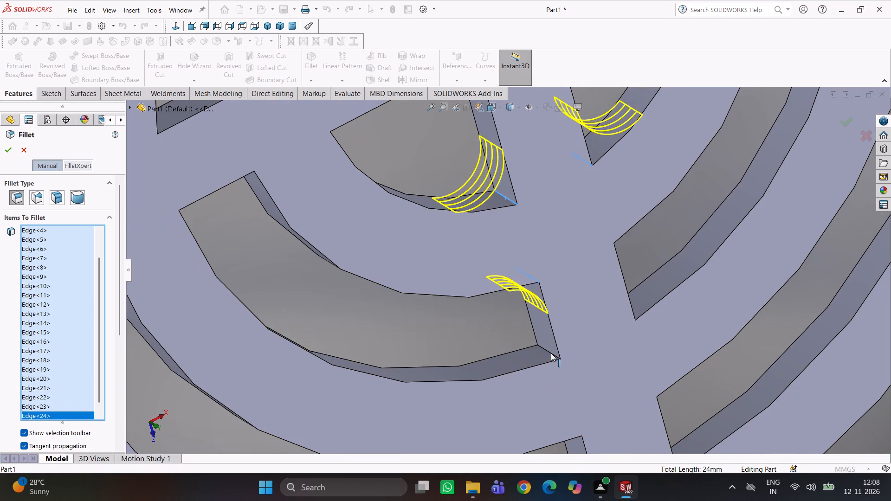
# Add to the 1 mm fillet both corner edges at the vertical-rib end of the lower-right slot in the inner ring.
pyautogui.moveTo(635, 310); pyautogui.dragTo(564, 333, button='middle')
pyautogui.click(580, 239)
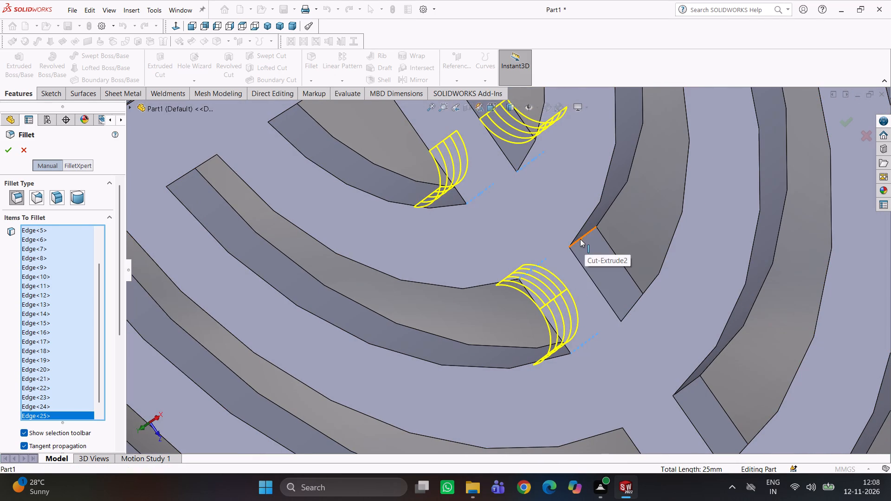
pyautogui.moveTo(614, 284); pyautogui.dragTo(628, 238, button='middle')
pyautogui.scroll(-3, 638, 295)
pyautogui.moveTo(640, 299); pyautogui.dragTo(659, 370, button='middle')
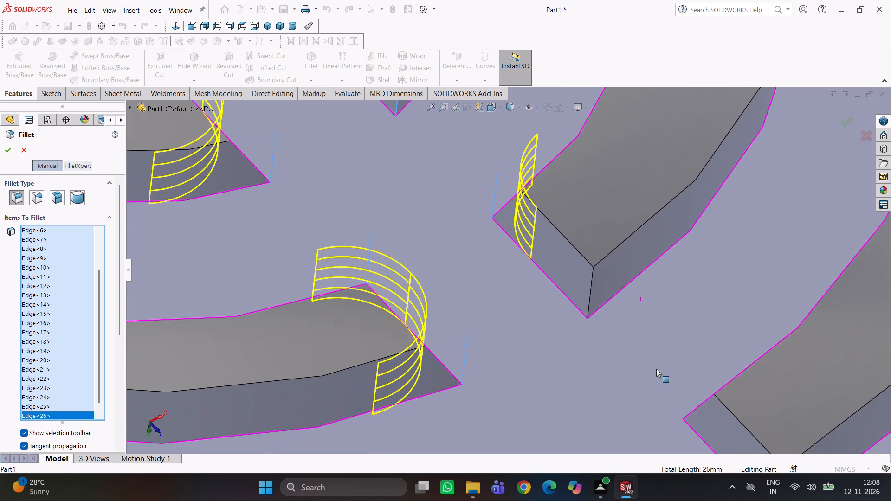
pyautogui.click(590, 296)
# Add to the 1 mm fillet both corner edges at the vertical-rib end of the lower-left slot in the middle ring.
pyautogui.scroll(3, 607, 335)
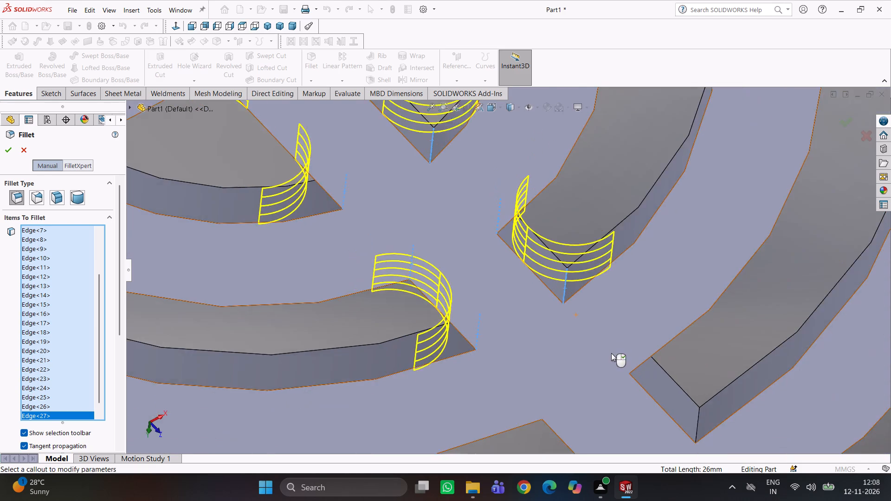
pyautogui.scroll(1, 611, 353)
pyautogui.moveTo(611, 354); pyautogui.dragTo(596, 180, button='middle')
pyautogui.scroll(3, 575, 388)
pyautogui.scroll(-4, 546, 373)
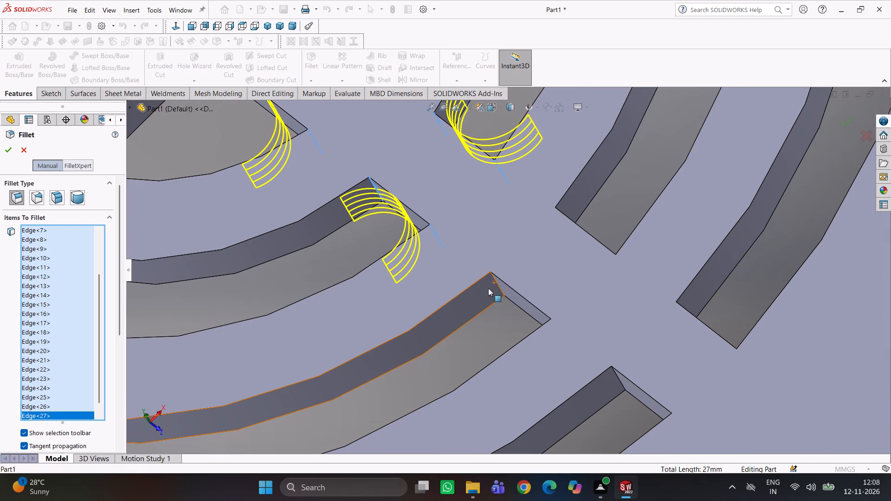
pyautogui.click(497, 284)
pyautogui.moveTo(538, 314); pyautogui.dragTo(591, 360, button='middle')
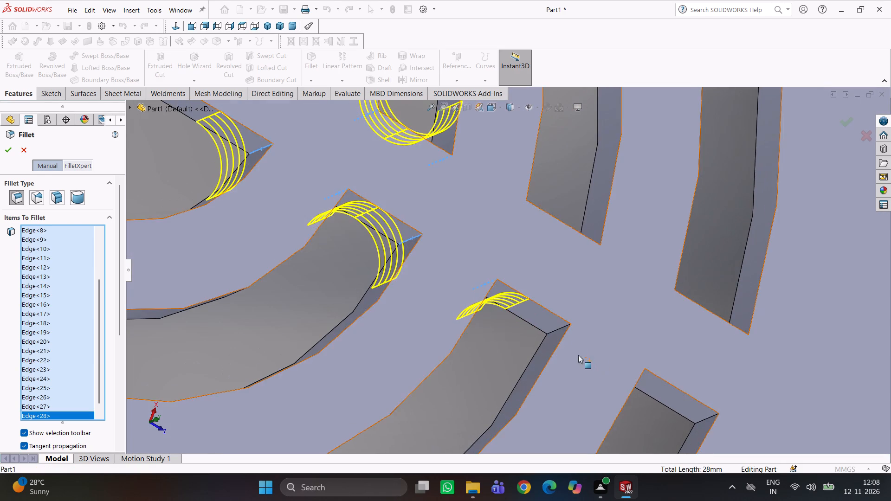
pyautogui.click(558, 330)
# Add to the 1 mm fillet both corner edges at the vertical-rib end of the lower-right slot in the middle ring.
pyautogui.moveTo(586, 257); pyautogui.dragTo(509, 352, button='middle')
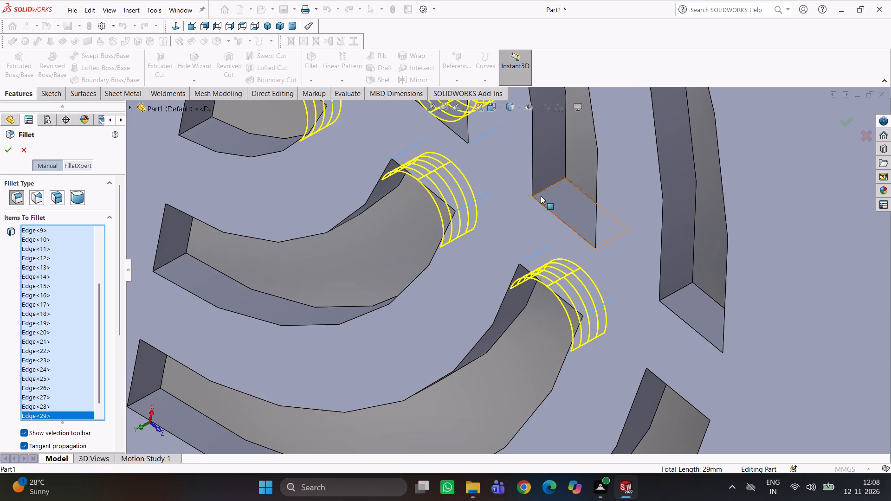
pyautogui.click(540, 191)
pyautogui.moveTo(566, 217); pyautogui.dragTo(629, 297, button='middle')
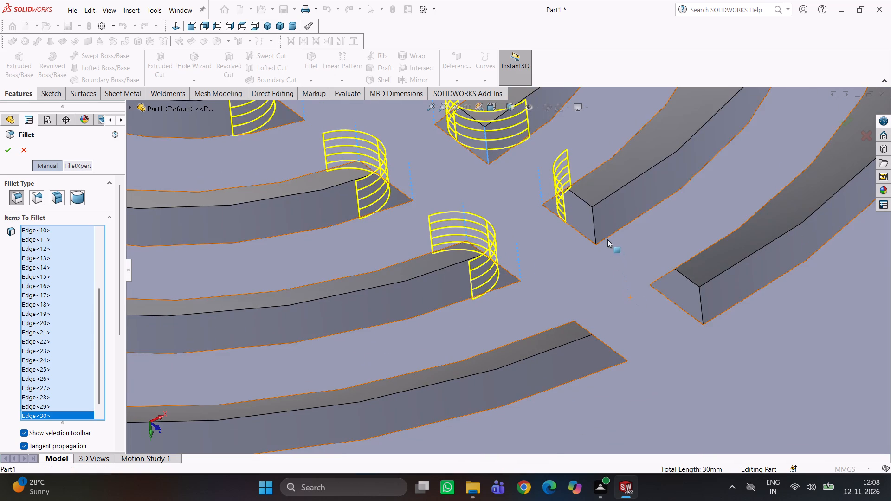
pyautogui.click(596, 233)
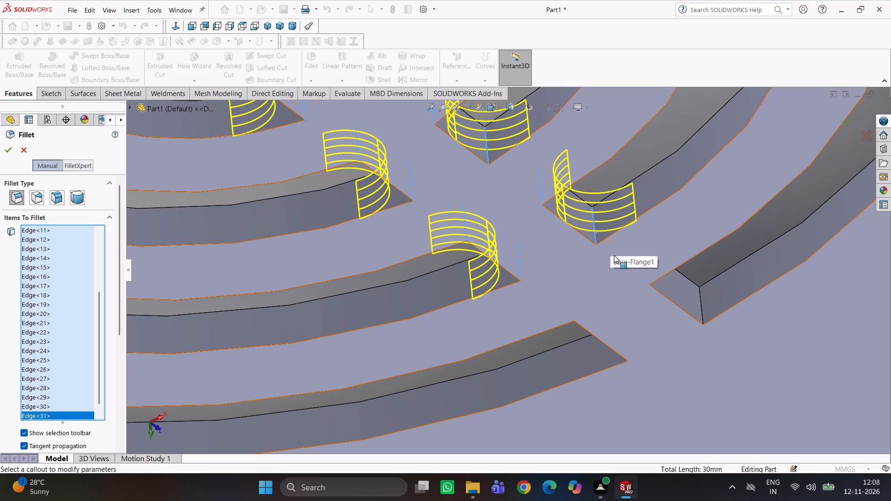
# Add to the 1 mm fillet both corner edges at the vertical-rib end of the lower-right slot in the outer ring.
pyautogui.scroll(4, 681, 246)
pyautogui.moveTo(626, 259); pyautogui.dragTo(621, 274, button='middle')
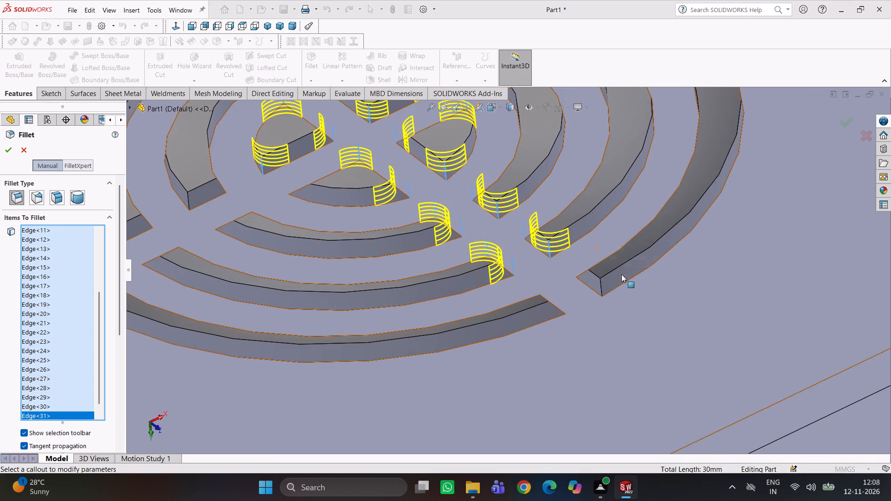
pyautogui.moveTo(621, 274); pyautogui.dragTo(598, 121, button='middle')
pyautogui.scroll(3, 613, 256)
pyautogui.moveTo(597, 275); pyautogui.dragTo(580, 168, button='middle')
pyautogui.scroll(-5, 558, 314)
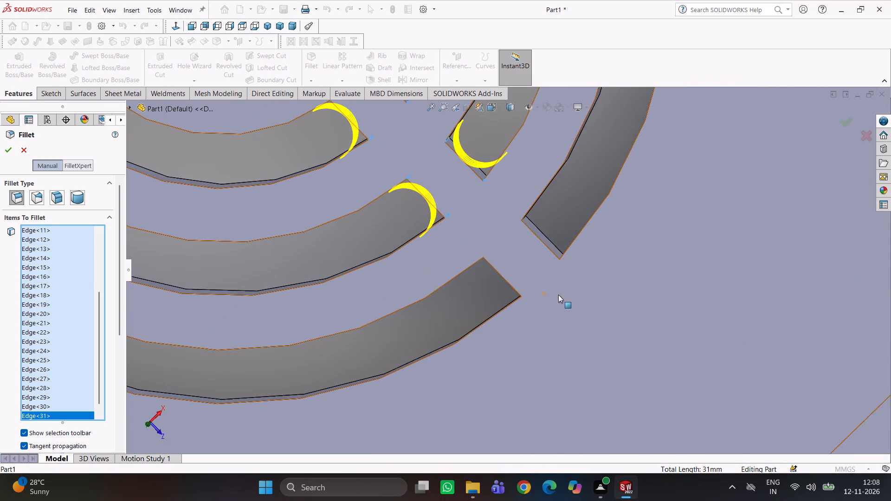
pyautogui.moveTo(554, 208); pyautogui.dragTo(522, 214, button='middle')
pyautogui.click(508, 196)
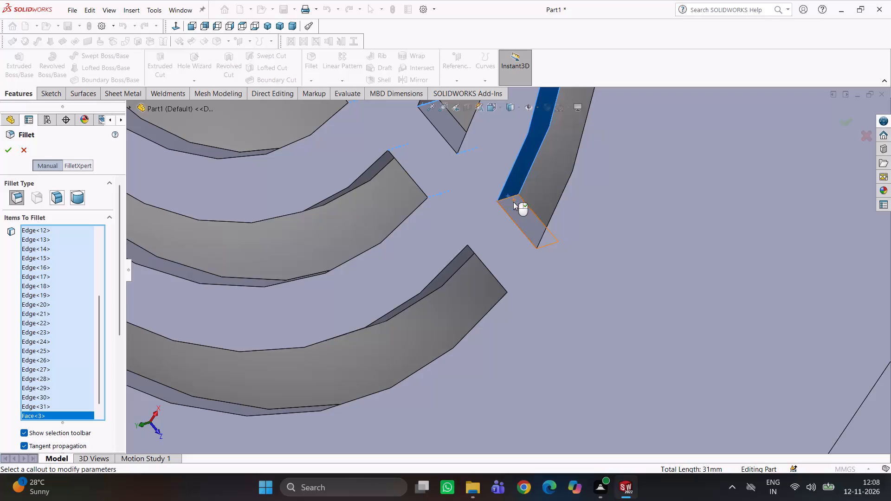
pyautogui.click(514, 184)
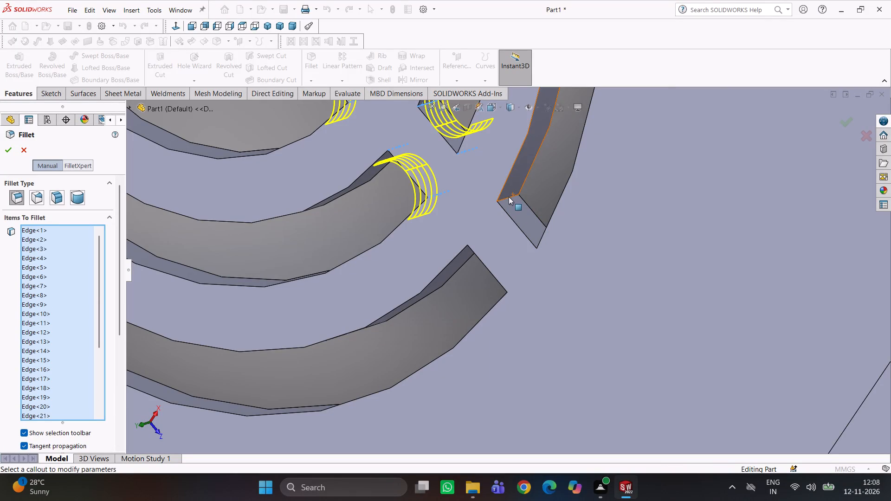
pyautogui.click(509, 199)
pyautogui.moveTo(545, 203); pyautogui.dragTo(594, 277, button='middle')
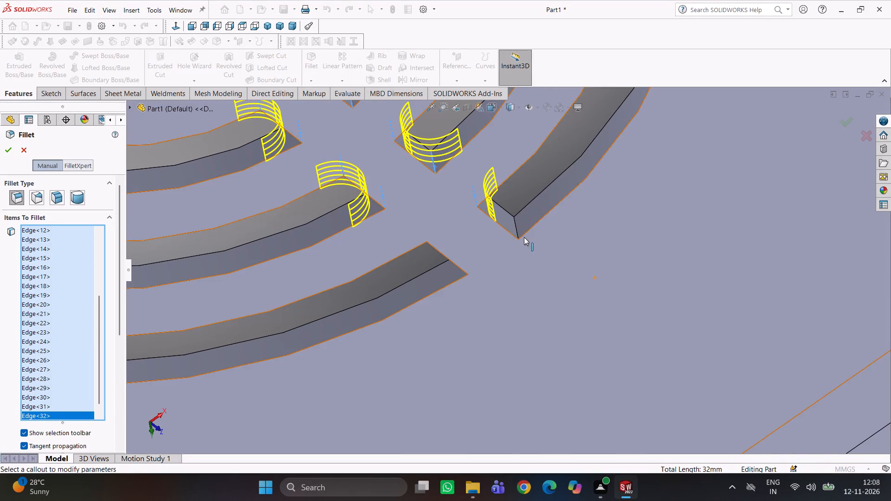
pyautogui.click(516, 228)
# Add to the 1 mm fillet both corner edges at the vertical-rib end of the lower-left slot in the outer ring.
pyautogui.scroll(1, 536, 226)
pyautogui.moveTo(539, 224); pyautogui.dragTo(566, 124, button='middle')
pyautogui.scroll(1, 436, 296)
pyautogui.scroll(-4, 450, 252)
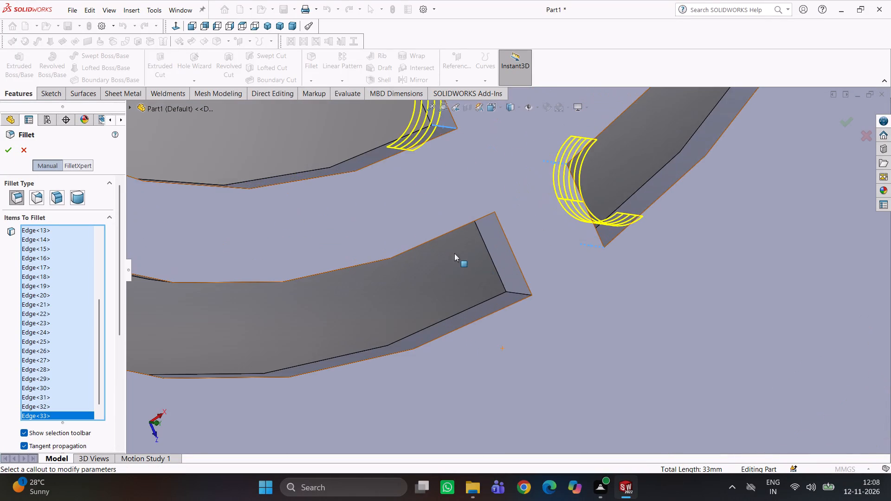
pyautogui.moveTo(491, 247); pyautogui.dragTo(481, 132, button='middle')
pyautogui.scroll(-4, 478, 180)
pyautogui.click(490, 251)
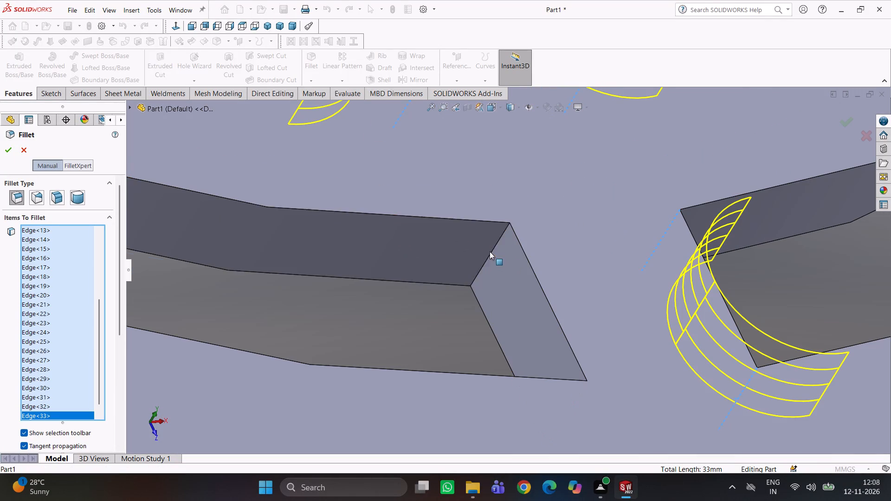
pyautogui.click(479, 254)
pyautogui.click(489, 260)
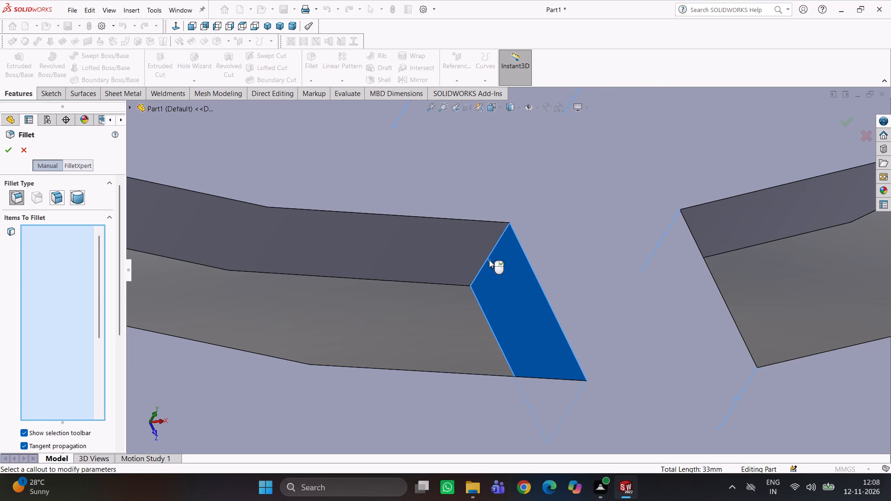
pyautogui.click(493, 264)
pyautogui.click(488, 256)
pyautogui.scroll(3, 493, 270)
pyautogui.moveTo(489, 310); pyautogui.dragTo(505, 335, button='middle')
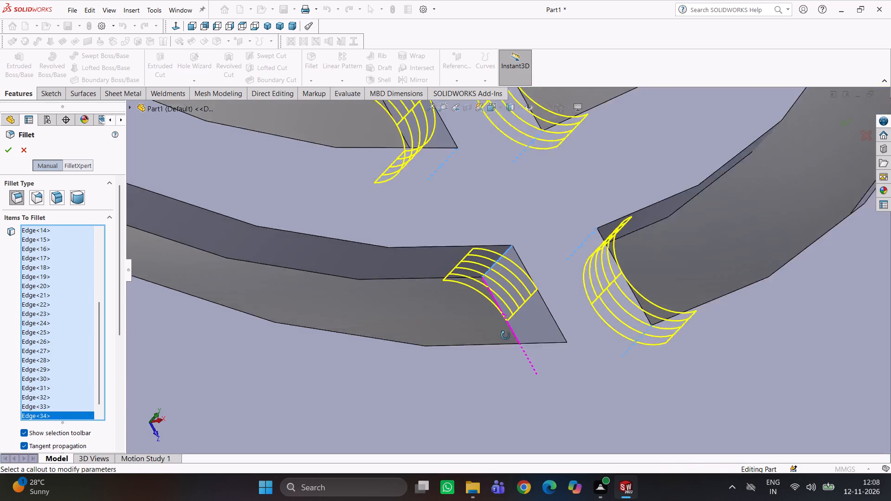
pyautogui.moveTo(505, 335); pyautogui.dragTo(542, 424, button='middle')
pyautogui.click(562, 358)
# Add to the 1 mm fillet the centre-side corner edges at the X-direction rib ends of the three ring slots in the −X/−Z quadrant.
pyautogui.scroll(3, 561, 358)
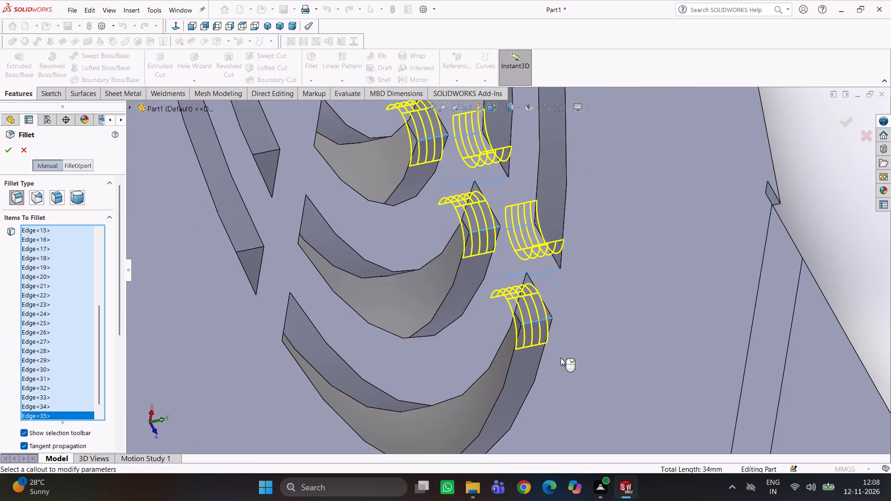
pyautogui.scroll(5, 561, 358)
pyautogui.moveTo(523, 334); pyautogui.dragTo(472, 346, button='middle')
pyautogui.scroll(4, 343, 299)
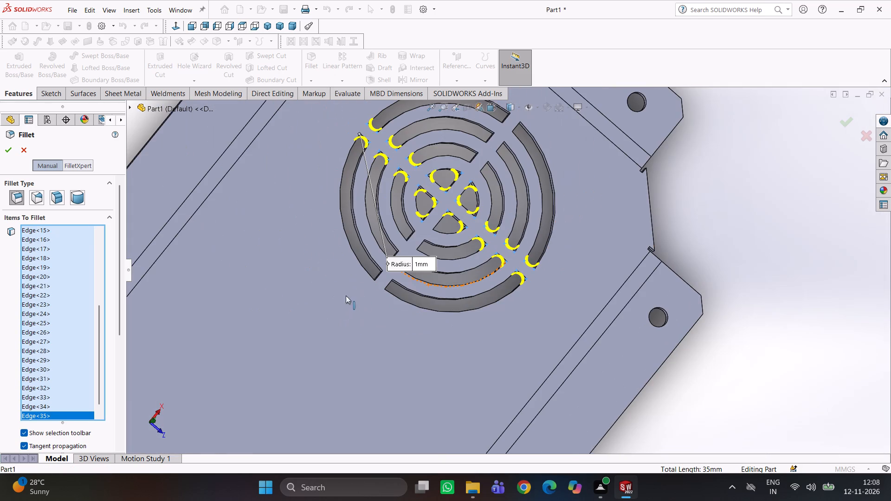
pyautogui.scroll(-5, 397, 227)
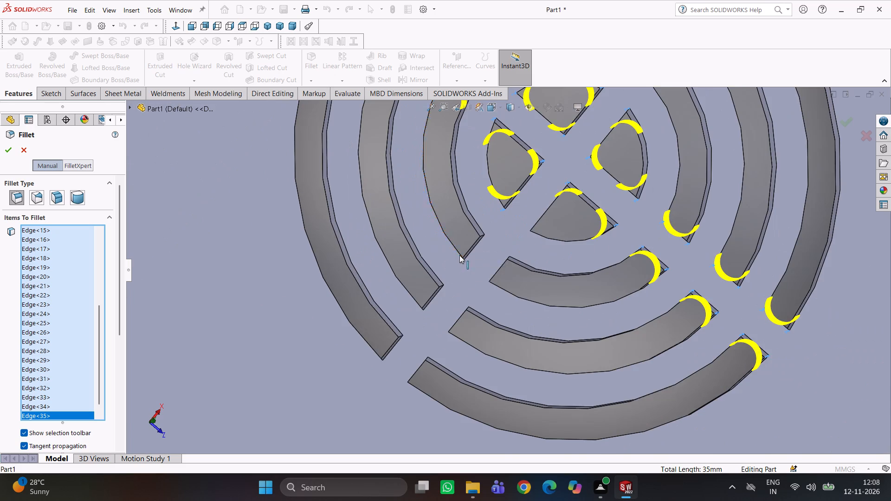
pyautogui.scroll(-4, 401, 338)
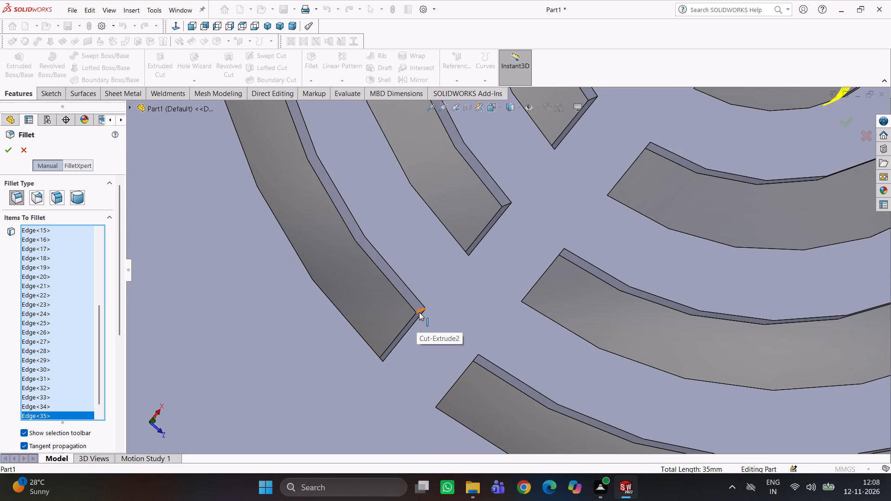
pyautogui.click(419, 312)
pyautogui.click(509, 205)
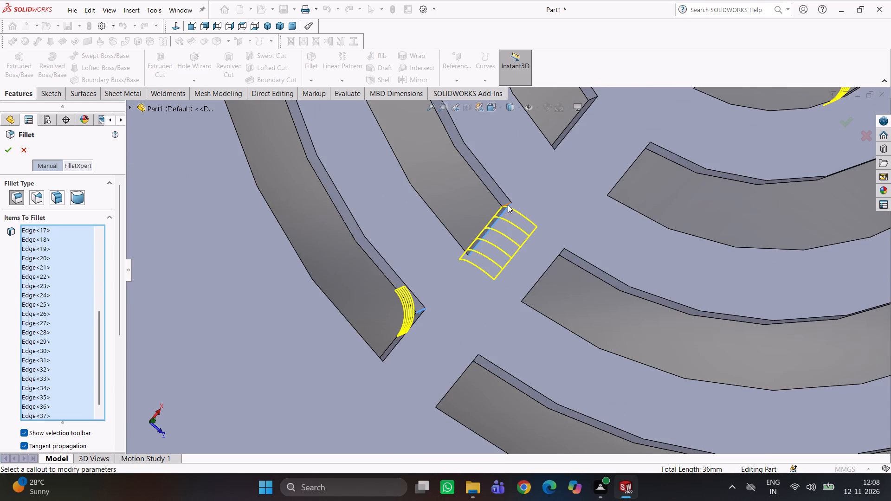
pyautogui.click(499, 217)
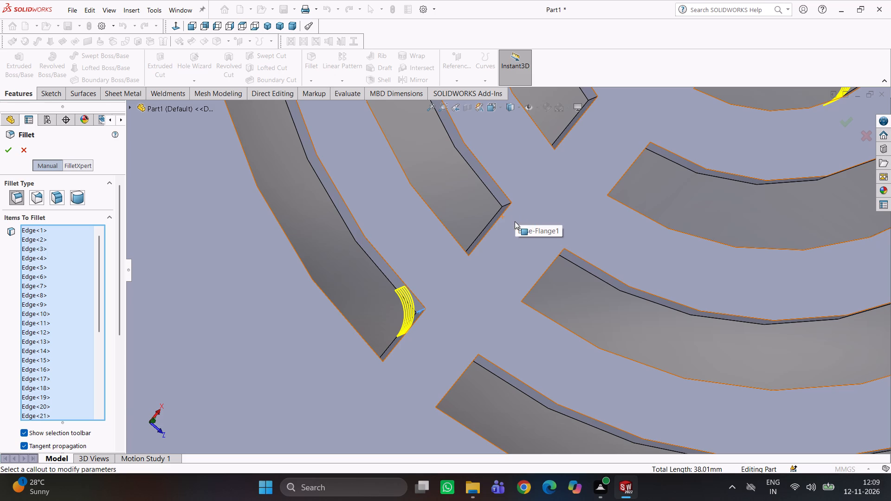
pyautogui.click(505, 205)
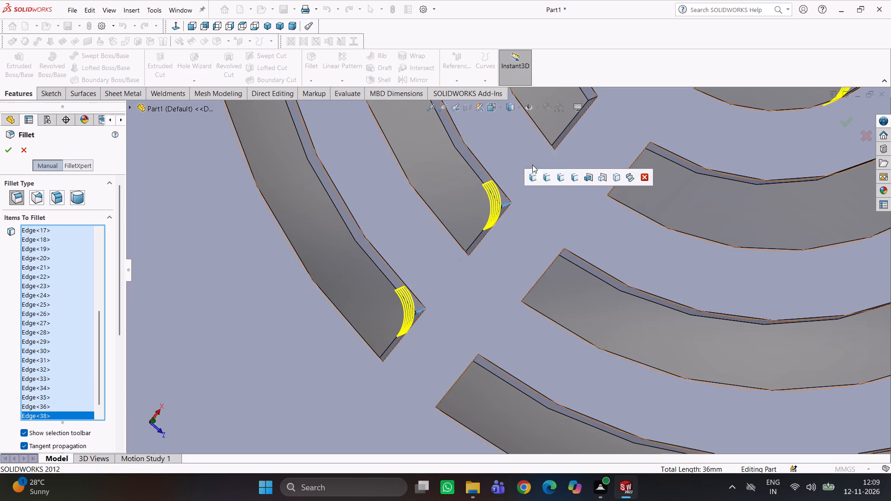
pyautogui.scroll(2, 558, 135)
pyautogui.scroll(-2, 565, 135)
pyautogui.click(561, 171)
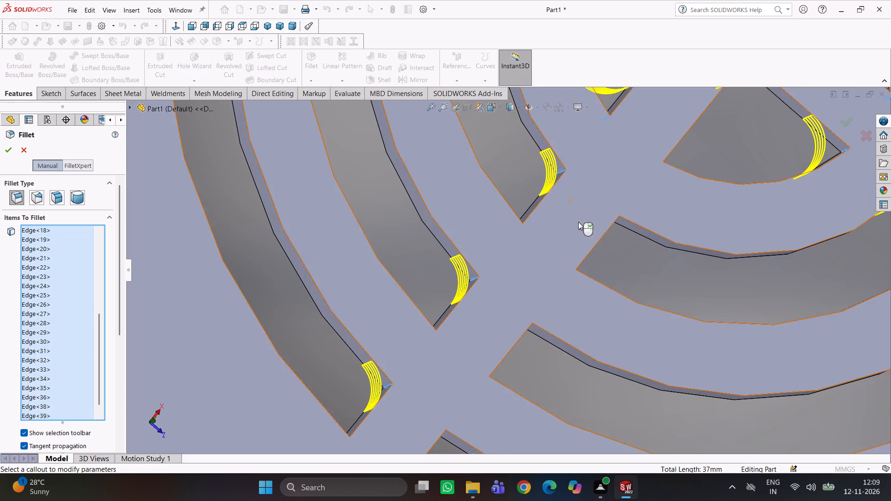
# Add to the 1 mm fillet the centre-side corner edges at the X-direction rib ends of the three ring slots in the −X/+Z quadrant.
pyautogui.moveTo(618, 238); pyautogui.dragTo(588, 208, button='middle')
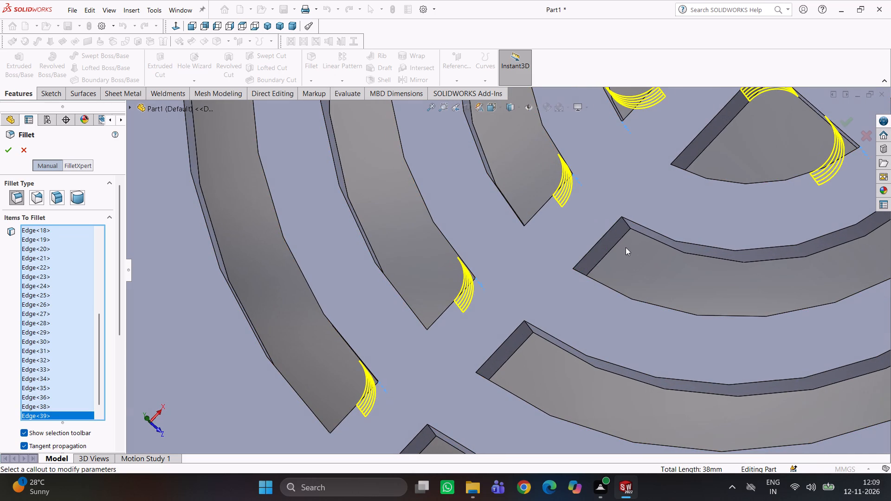
pyautogui.click(627, 226)
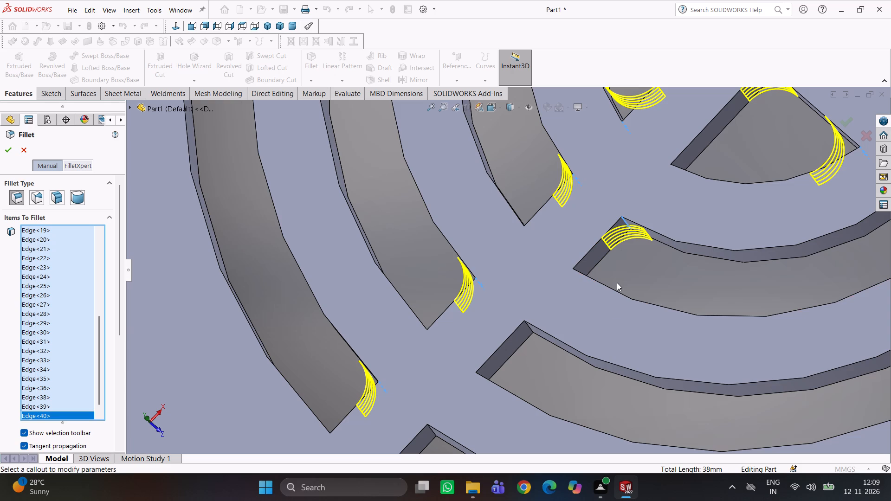
pyautogui.moveTo(560, 346); pyautogui.dragTo(568, 310, button='middle')
pyautogui.click(526, 333)
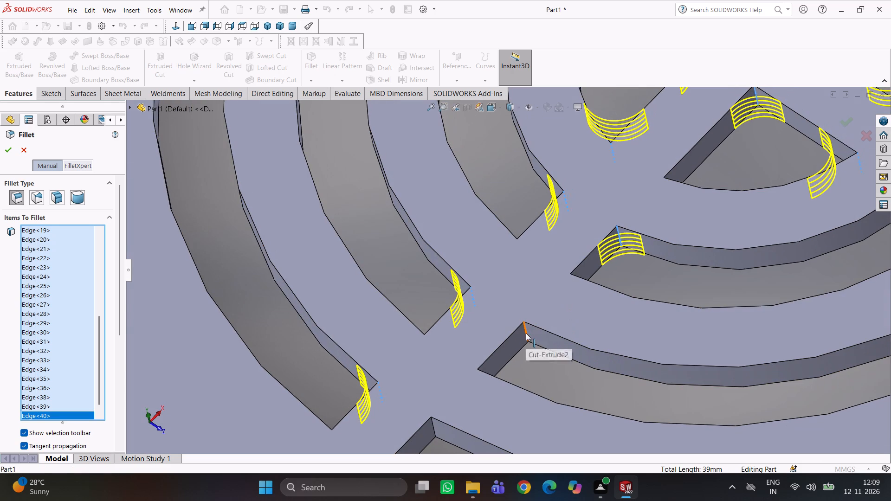
pyautogui.scroll(1, 445, 429)
pyautogui.click(445, 401)
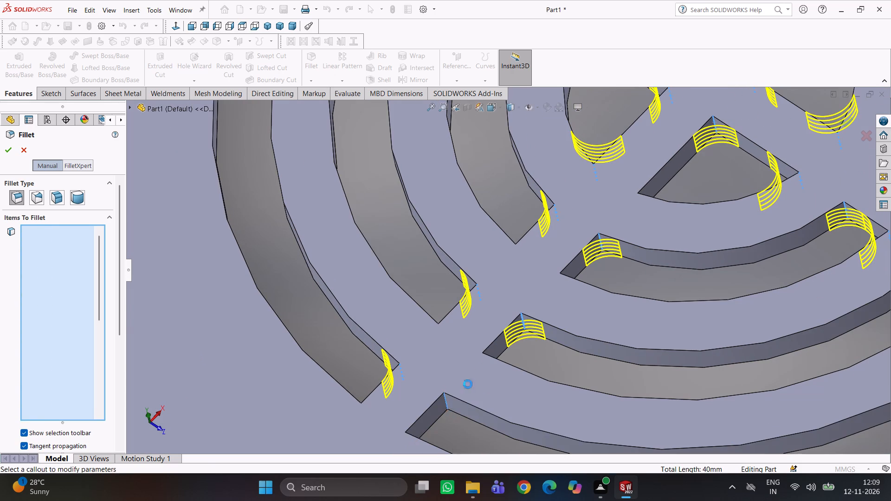
# Add to the 1 mm fillet the outer corner edges of both outer-ring slots flanking the X-direction rib on the −X side.
pyautogui.scroll(3, 486, 364)
pyautogui.moveTo(487, 362); pyautogui.dragTo(488, 436, button='middle')
pyautogui.scroll(-3, 516, 273)
pyautogui.moveTo(502, 290); pyautogui.dragTo(540, 340, button='middle')
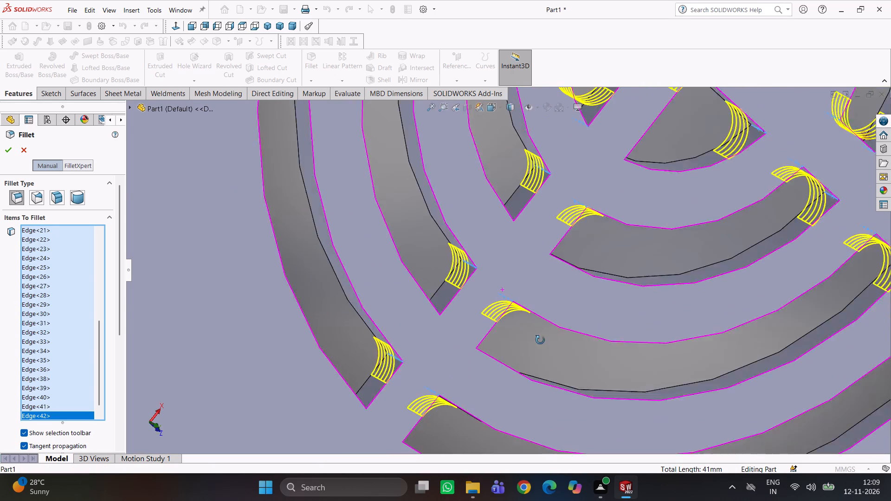
pyautogui.moveTo(540, 340); pyautogui.dragTo(556, 378, button='middle')
pyautogui.moveTo(480, 379); pyautogui.dragTo(442, 436, button='middle')
pyautogui.click(346, 434)
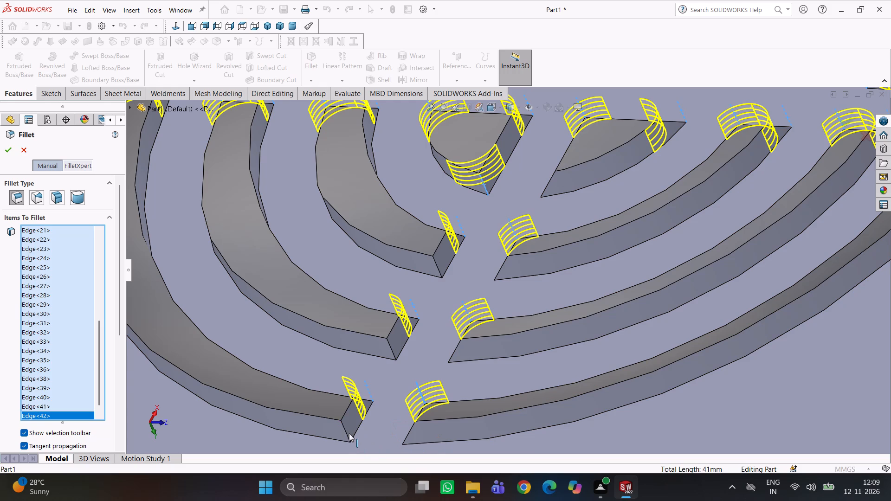
pyautogui.moveTo(471, 414); pyautogui.dragTo(387, 334, button='middle')
pyautogui.moveTo(411, 350); pyautogui.dragTo(350, 254, button='middle')
pyautogui.scroll(3, 386, 358)
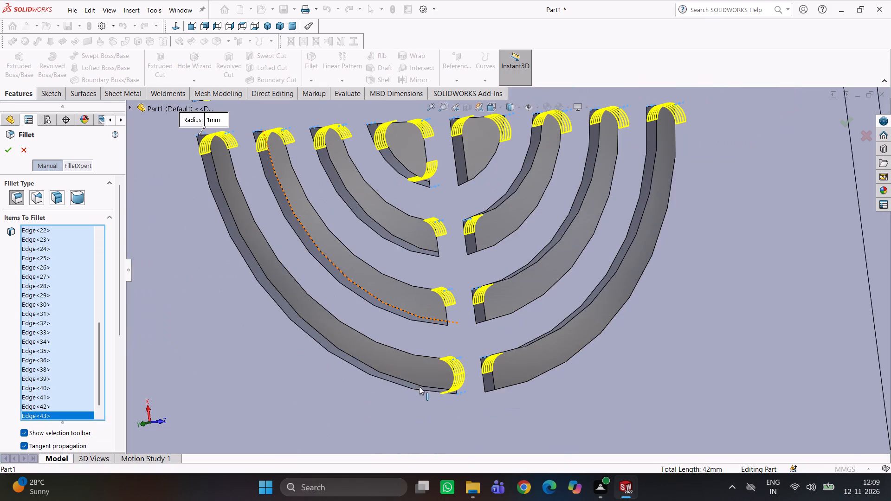
pyautogui.scroll(-4, 503, 385)
pyautogui.moveTo(484, 377); pyautogui.dragTo(495, 423, button='middle')
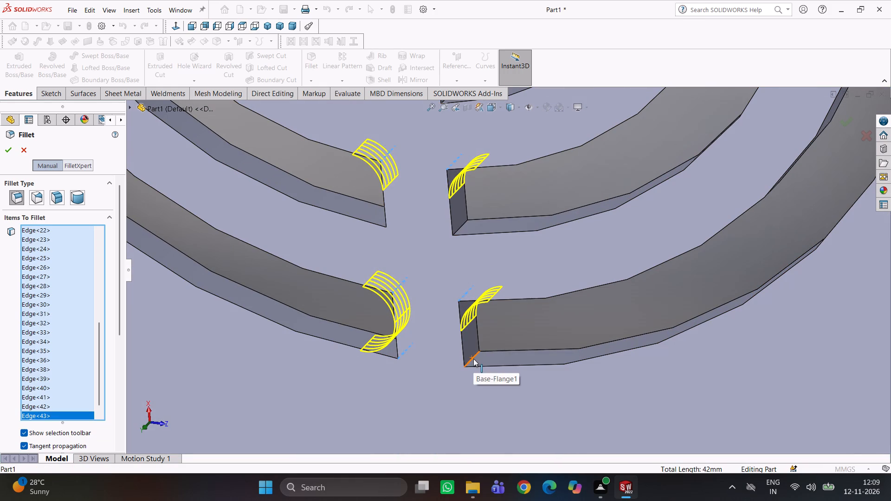
pyautogui.click(472, 359)
# Add to the 1 mm fillet the outer corner edges of both middle-ring slots flanking the X-direction rib on the −X side.
pyautogui.click(459, 230)
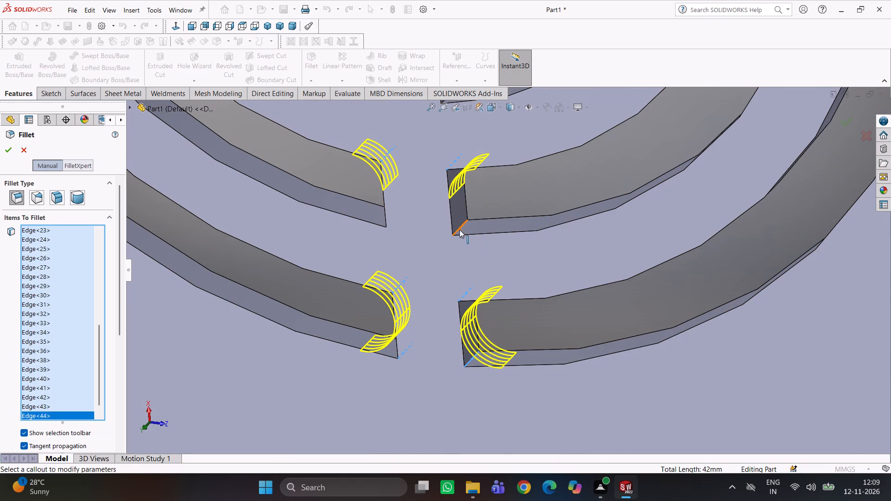
pyautogui.moveTo(402, 225); pyautogui.dragTo(429, 264, button='middle')
pyautogui.moveTo(428, 224); pyautogui.dragTo(448, 238, button='middle')
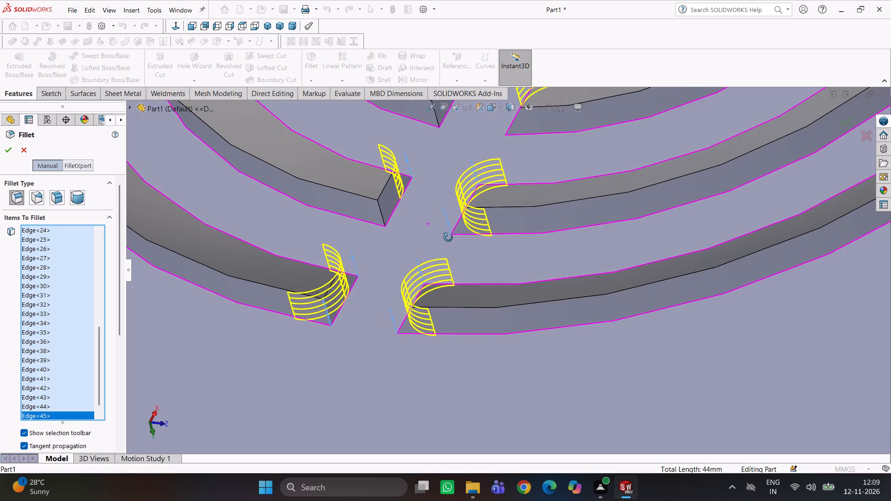
pyautogui.moveTo(448, 238); pyautogui.dragTo(449, 238, button='middle')
pyautogui.click(381, 212)
# Add to the 1 mm fillet the outer corner edges of both inner-ring slots flanking the X-direction rib on the −X side.
pyautogui.moveTo(442, 213); pyautogui.dragTo(413, 234, button='middle')
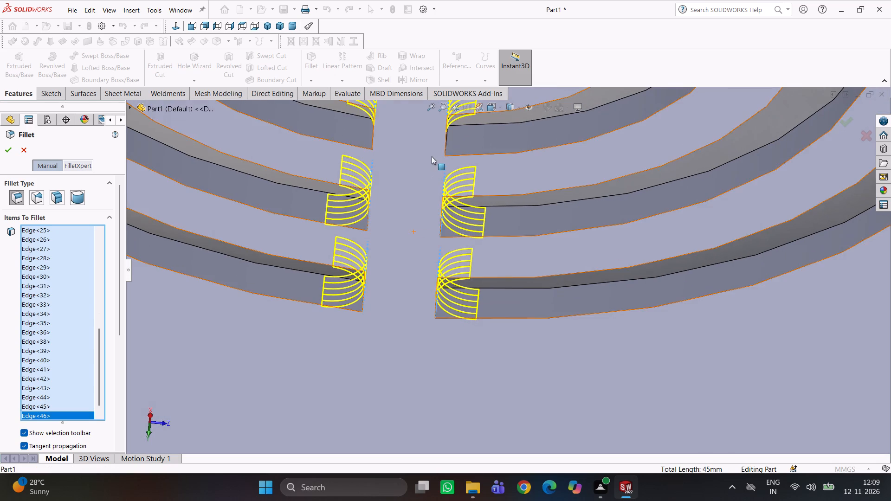
pyautogui.moveTo(445, 152); pyautogui.dragTo(425, 140, button='middle')
pyautogui.click(448, 145)
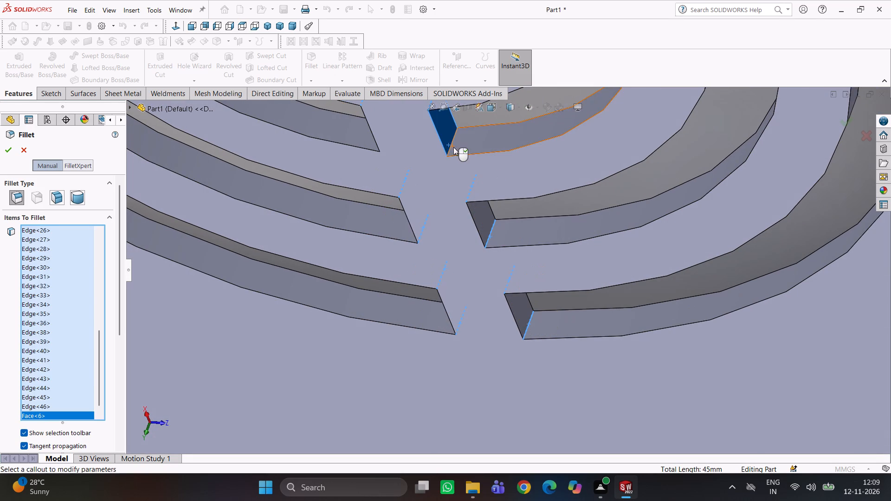
pyautogui.click(445, 141)
pyautogui.click(448, 148)
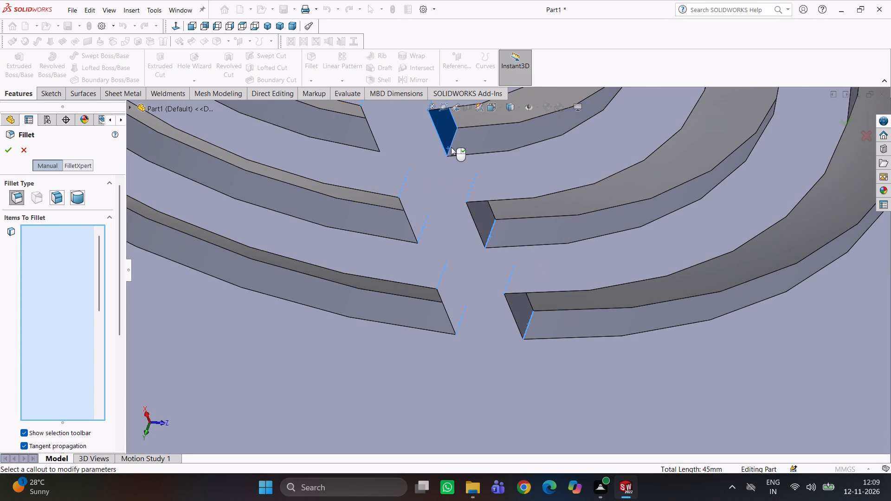
pyautogui.click(447, 142)
pyautogui.click(451, 146)
pyautogui.moveTo(459, 149); pyautogui.dragTo(488, 153, button='middle')
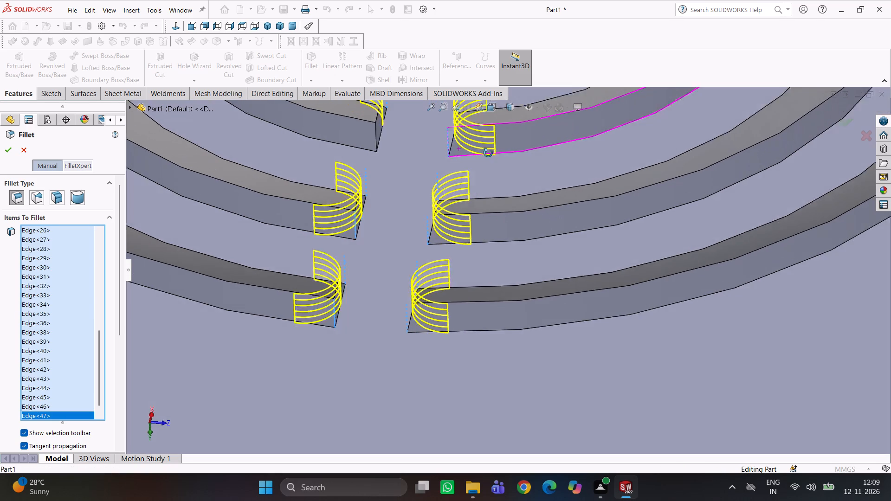
pyautogui.moveTo(488, 153); pyautogui.dragTo(499, 167, button='middle')
pyautogui.click(380, 145)
# Add to the 1 mm fillet the remaining sharp corner edge of the central cutout in the −X/+Z quadrant.
pyautogui.scroll(5, 434, 154)
pyautogui.moveTo(440, 159); pyautogui.dragTo(439, 150, button='middle')
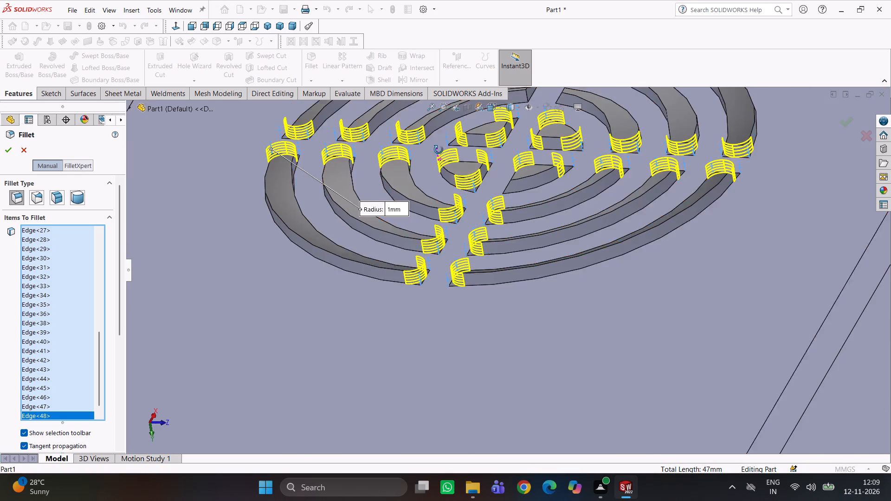
pyautogui.moveTo(439, 150); pyautogui.dragTo(428, 120, button='middle')
pyautogui.scroll(-3, 498, 206)
pyautogui.moveTo(517, 212); pyautogui.dragTo(487, 174, button='middle')
pyautogui.scroll(-3, 508, 193)
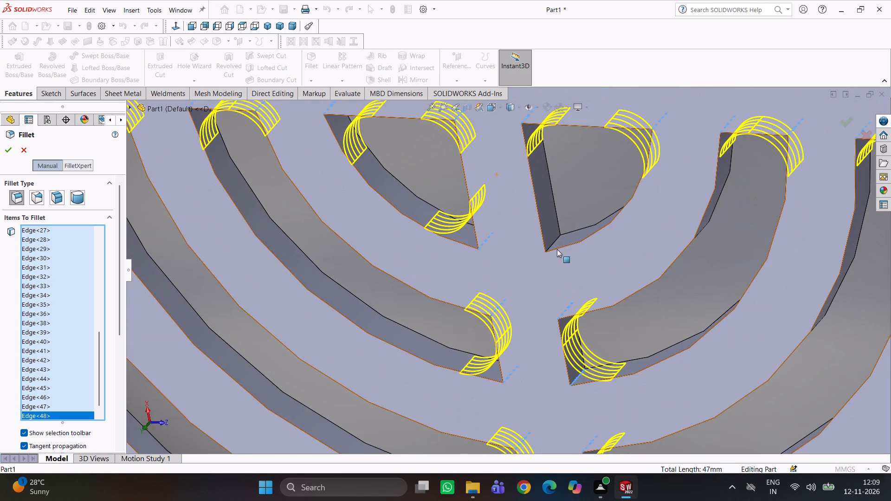
pyautogui.click(560, 258)
# Add to the 1 mm fillet the centre-side corner edges at the X-direction rib ends of the three ring slots in the +X/+Z quadrant.
pyautogui.scroll(6, 567, 239)
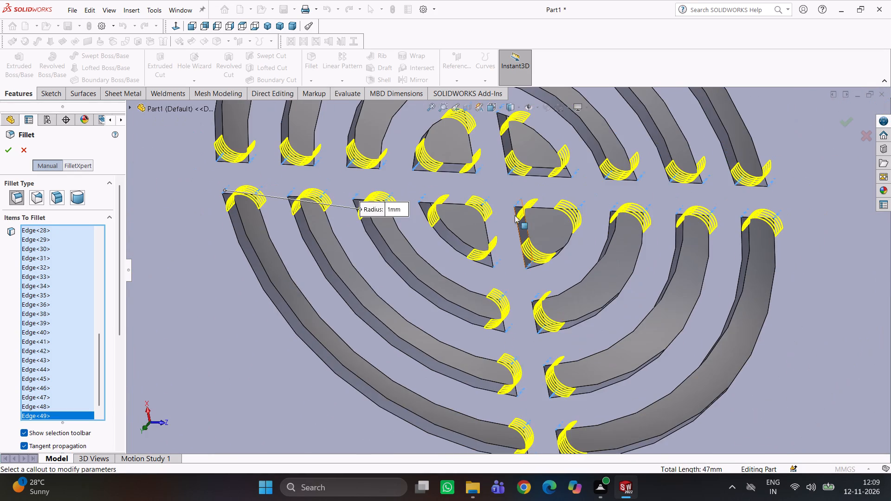
pyautogui.scroll(-3, 515, 215)
pyautogui.scroll(7, 514, 213)
pyautogui.scroll(-4, 484, 195)
pyautogui.scroll(-4, 490, 258)
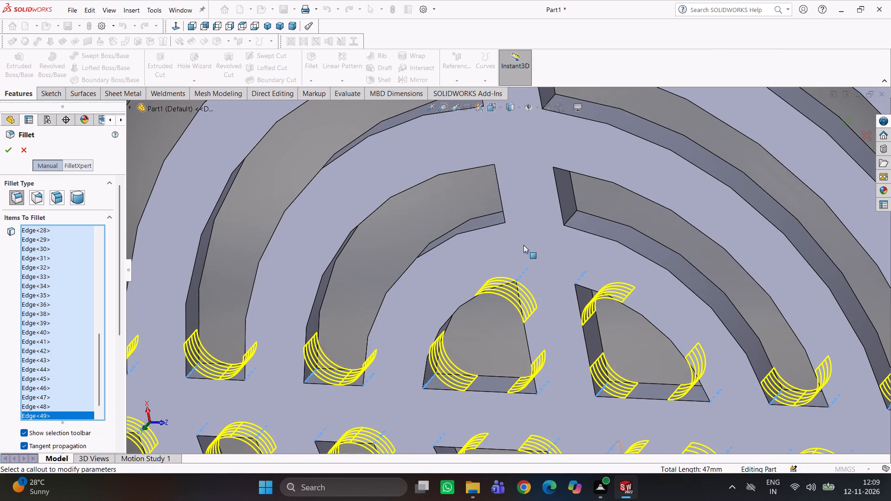
pyautogui.click(569, 217)
pyautogui.click(567, 207)
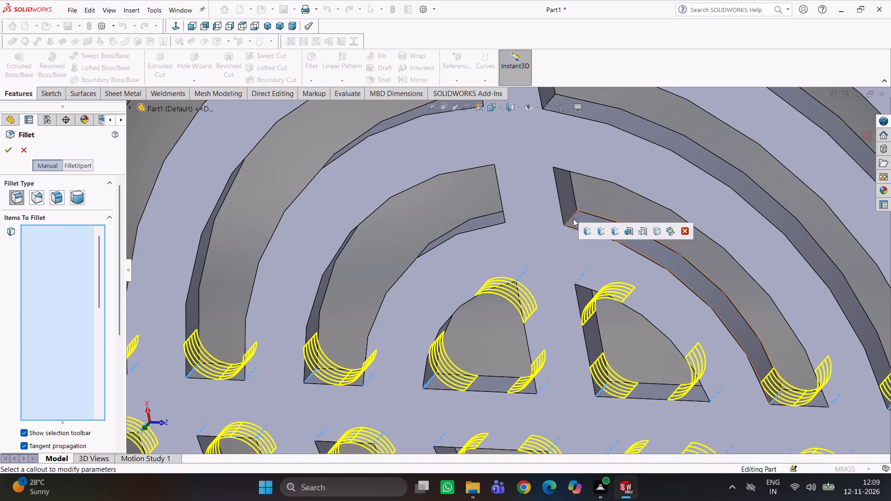
pyautogui.click(570, 218)
pyautogui.scroll(3, 573, 210)
pyautogui.scroll(-2, 555, 193)
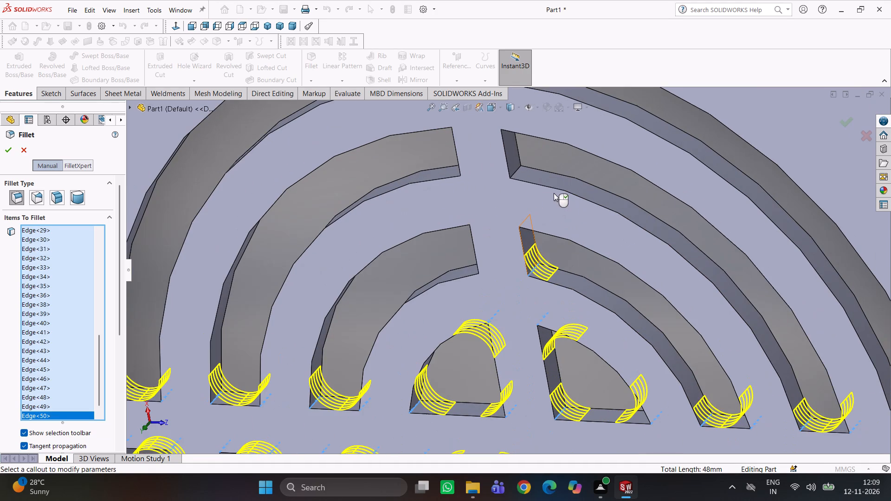
pyautogui.click(513, 172)
pyautogui.scroll(2, 517, 167)
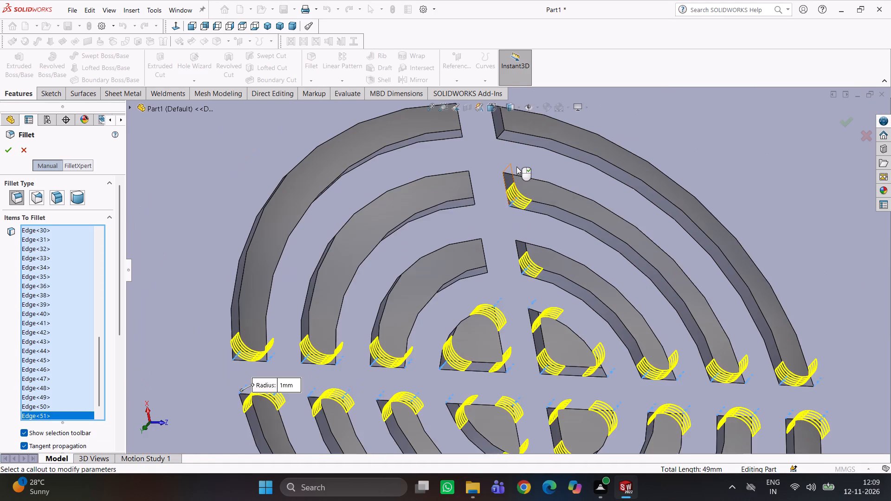
pyautogui.scroll(-1, 515, 163)
pyautogui.click(497, 134)
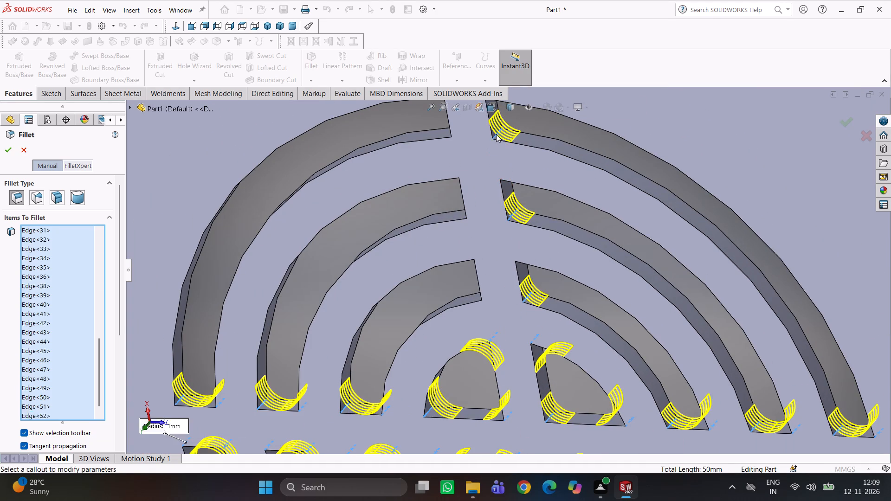
# Add to the 1 mm fillet the centre-side corner edges at the X-direction rib ends of the three ring slots in the +X/−Z quadrant.
pyautogui.scroll(2, 501, 164)
pyautogui.moveTo(510, 207); pyautogui.dragTo(569, 233, button='middle')
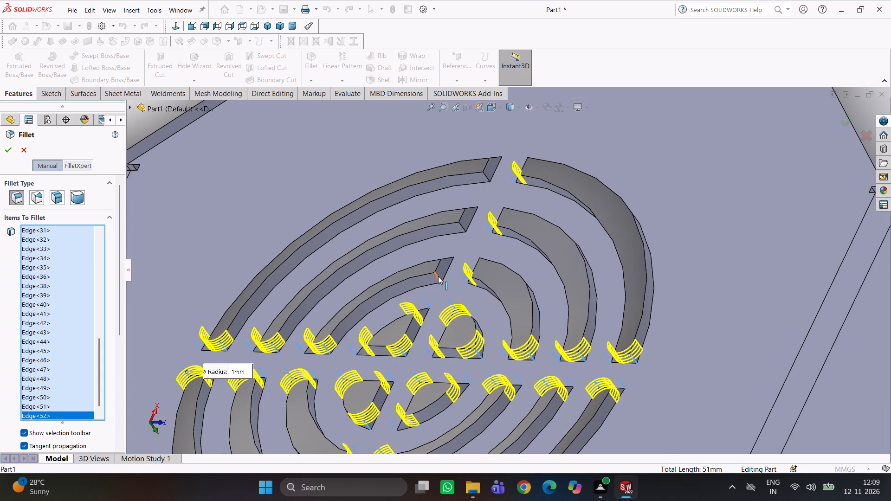
pyautogui.click(439, 277)
pyautogui.click(463, 226)
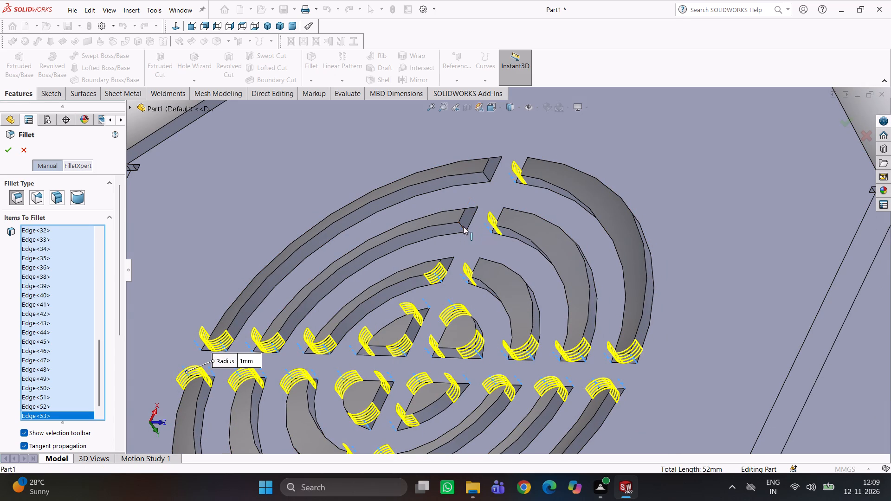
pyautogui.click(485, 176)
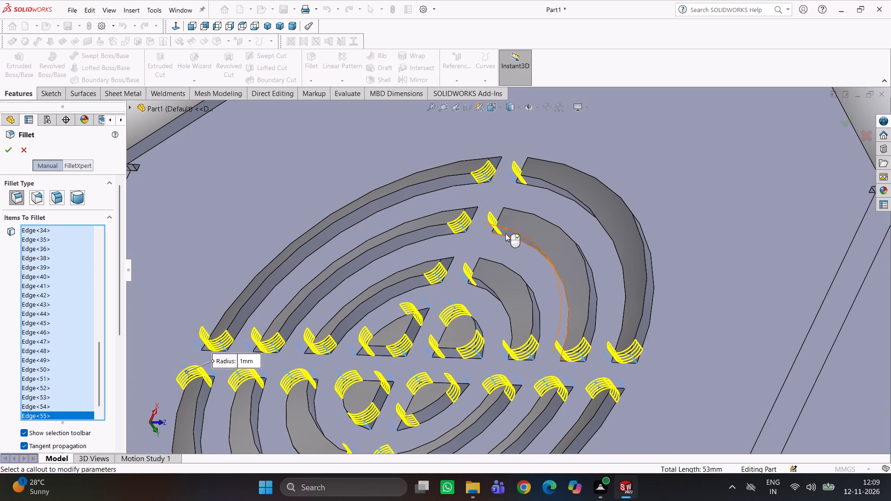
# Add to the 1 mm fillet the outer corner edges at the X-direction rib ends of the three ring slots in the +X/+Z quadrant.
pyautogui.moveTo(505, 233); pyautogui.dragTo(497, 98, button='middle')
pyautogui.moveTo(487, 212); pyautogui.dragTo(479, 167, button='middle')
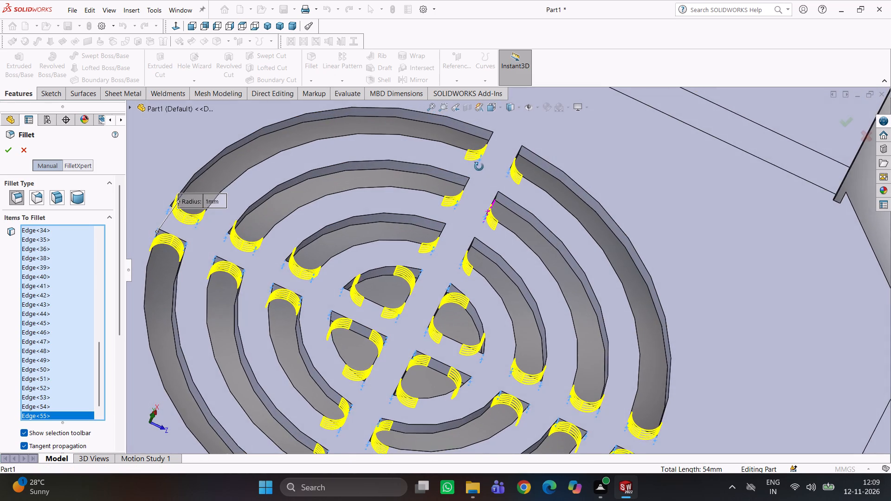
pyautogui.moveTo(479, 167); pyautogui.dragTo(474, 145, button='middle')
pyautogui.scroll(-3, 524, 161)
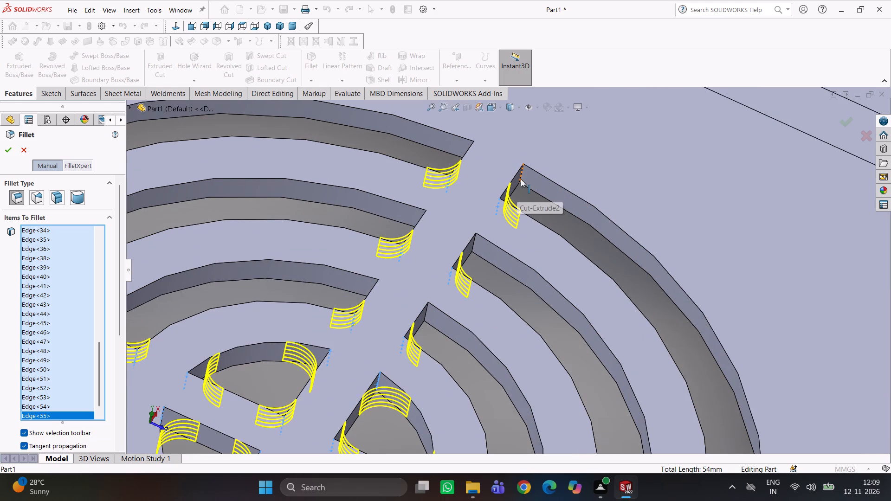
pyautogui.click(521, 174)
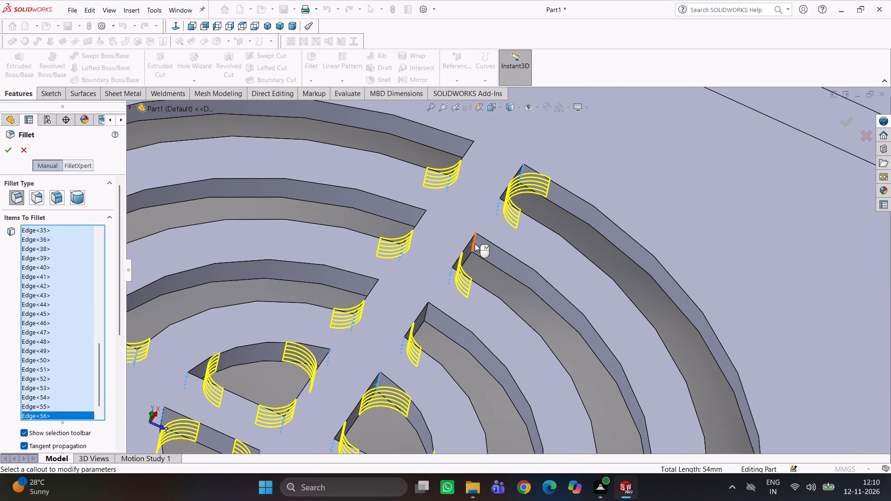
pyautogui.click(475, 244)
pyautogui.click(426, 312)
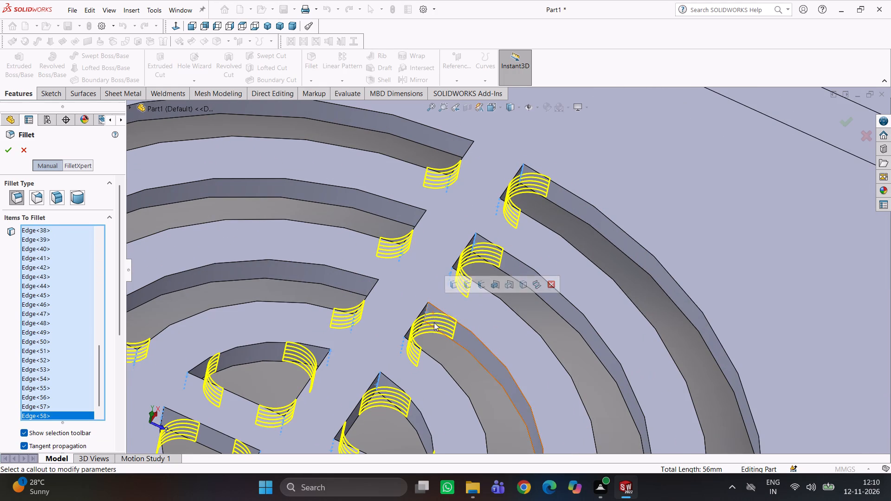
# Add the outer corner edges at the X-direction rib ends of the three +X/−Z ring slots and finish the 1 mm fillet.
pyautogui.scroll(2, 434, 322)
pyautogui.moveTo(434, 323); pyautogui.dragTo(475, 392, button='middle')
pyautogui.click(404, 278)
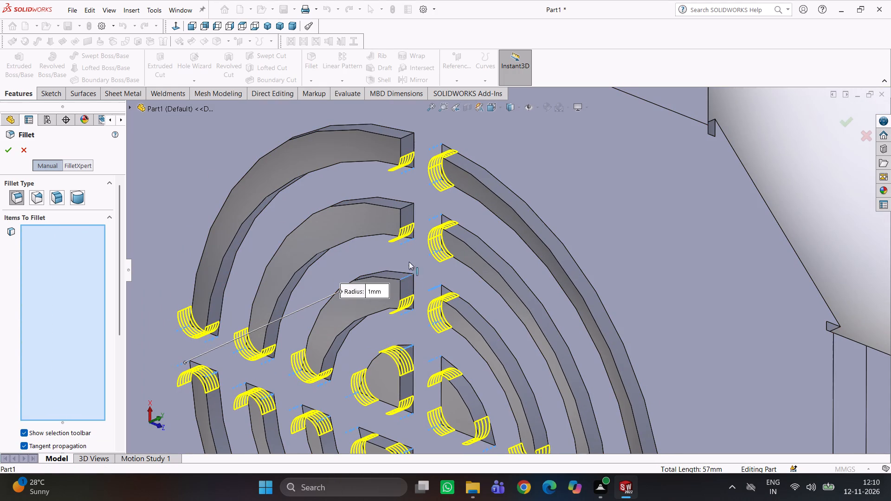
pyautogui.click(408, 206)
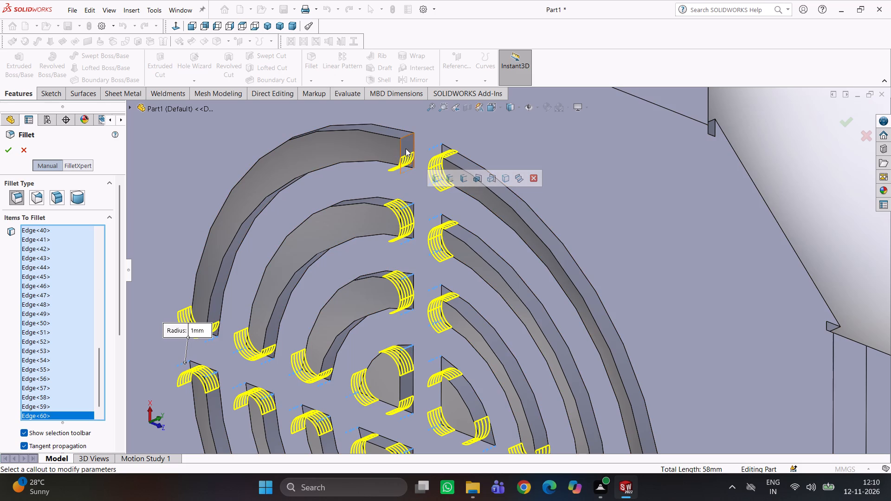
pyautogui.click(406, 136)
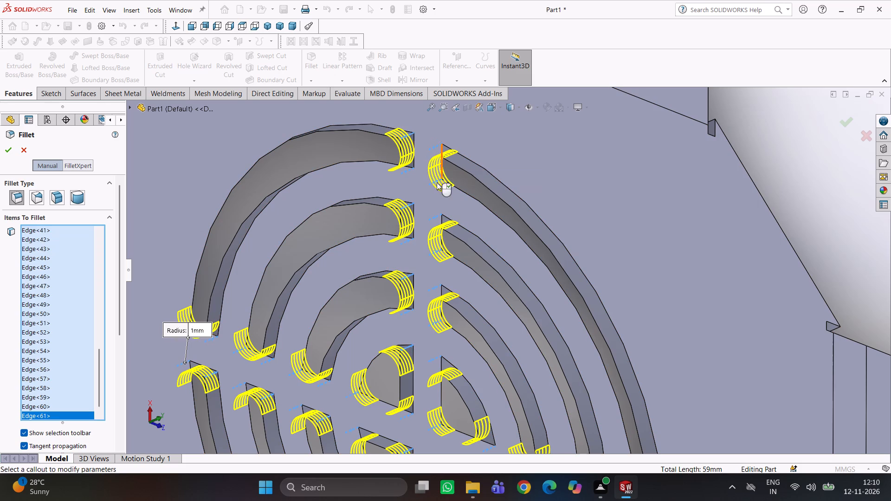
pyautogui.click(8, 146)
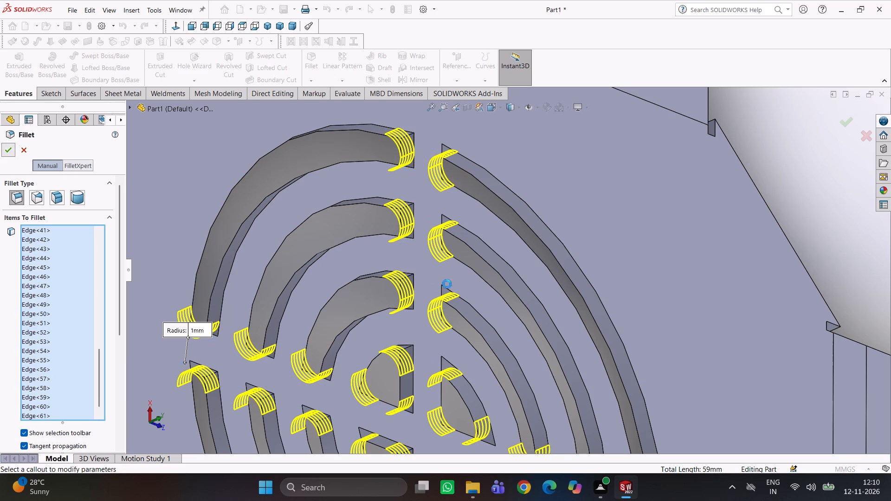
# Inspect the rounded vent slots and the overall flattened panel from several distances and angles.
pyautogui.scroll(4, 465, 285)
pyautogui.moveTo(472, 291); pyautogui.dragTo(438, 308, button='middle')
pyautogui.scroll(4, 439, 321)
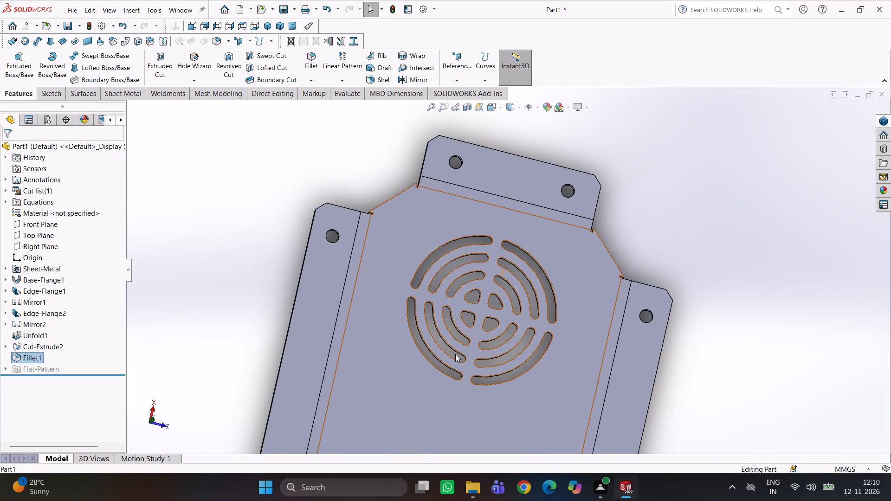
pyautogui.scroll(1, 455, 355)
pyautogui.click(671, 227)
pyautogui.scroll(2, 615, 296)
pyautogui.moveTo(577, 327); pyautogui.dragTo(554, 349, button='middle')
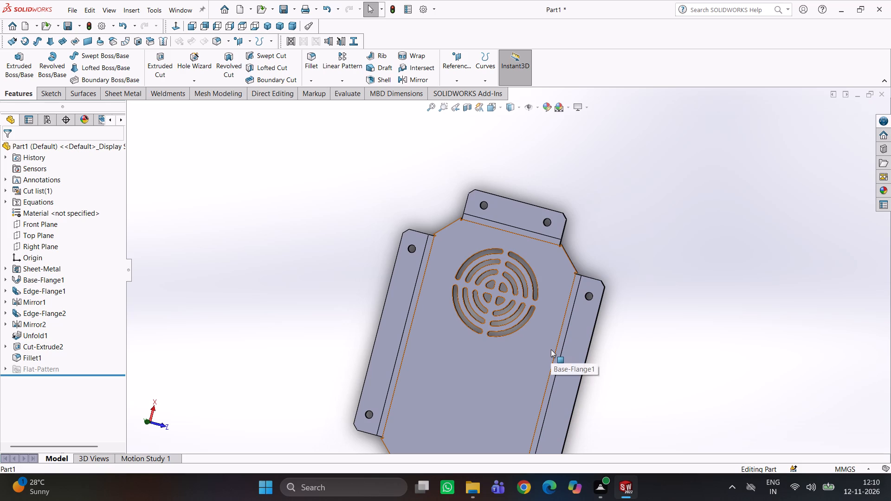
pyautogui.scroll(3, 554, 344)
pyautogui.click(633, 259)
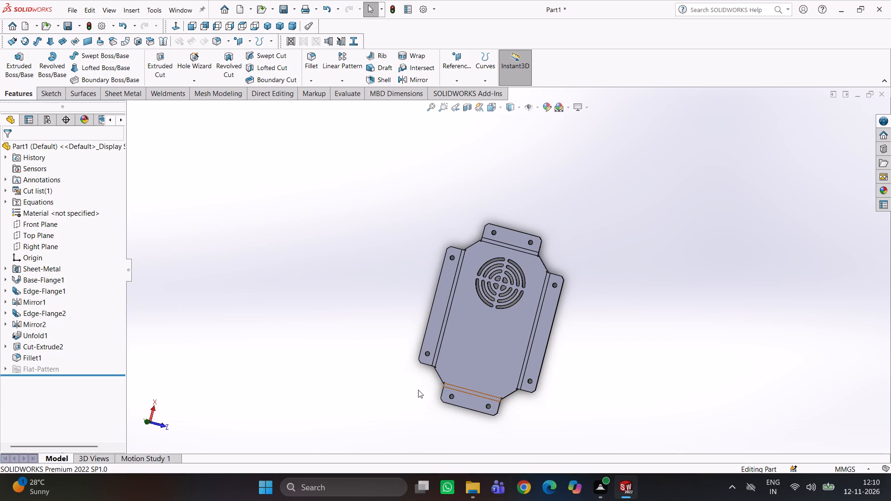
pyautogui.scroll(-3, 533, 341)
pyautogui.scroll(-2, 464, 290)
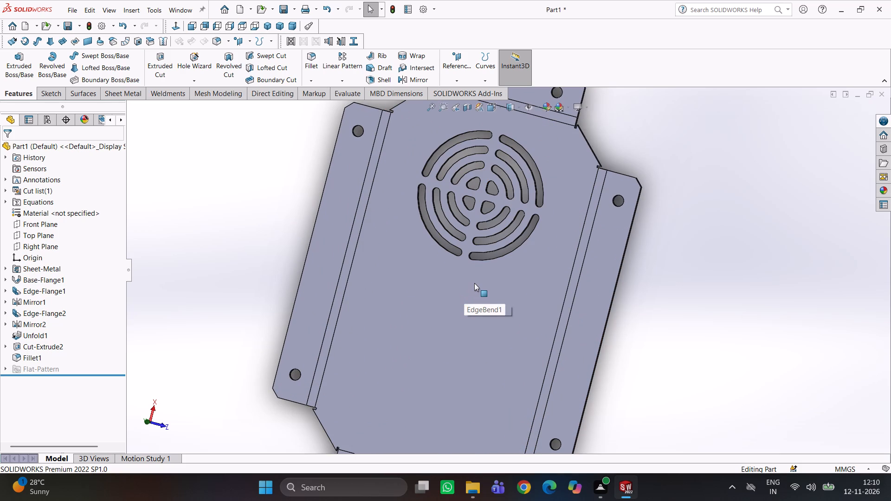
pyautogui.scroll(-2, 518, 236)
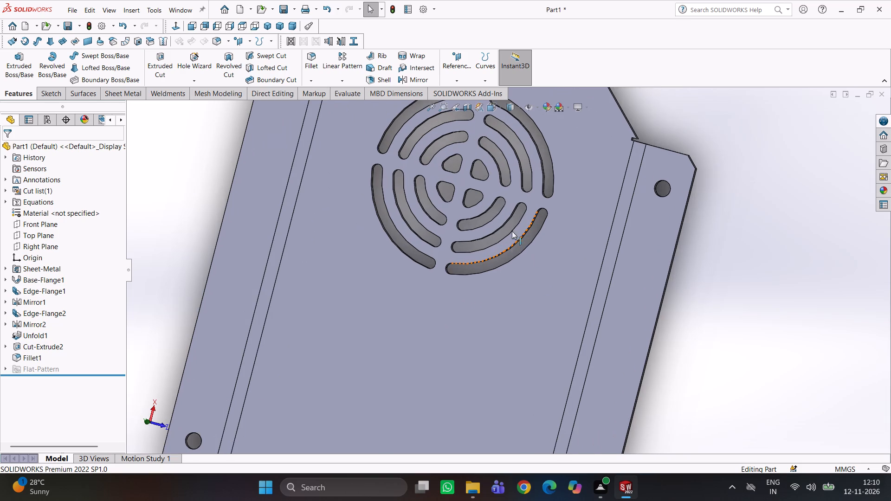
pyautogui.moveTo(513, 231); pyautogui.dragTo(535, 146, button='middle')
pyautogui.scroll(5, 513, 269)
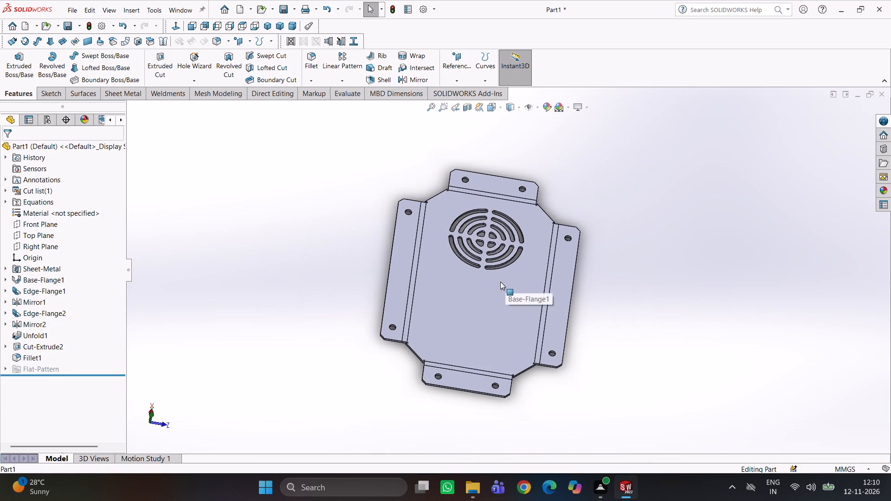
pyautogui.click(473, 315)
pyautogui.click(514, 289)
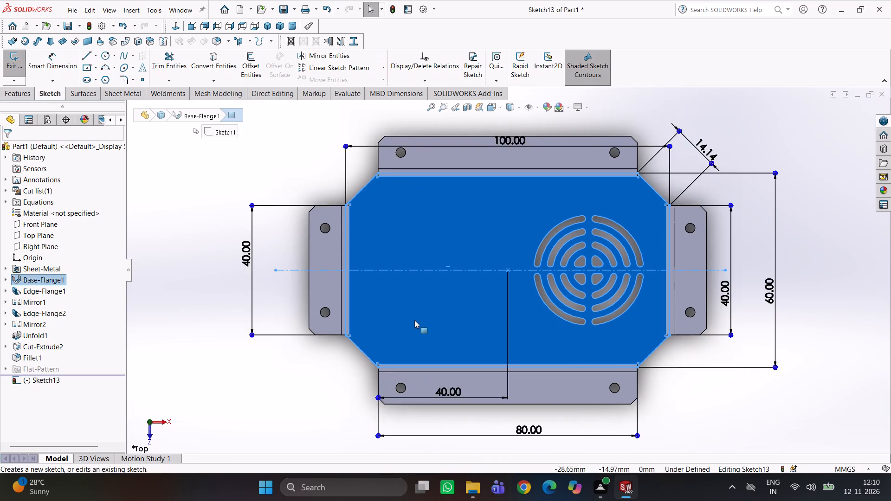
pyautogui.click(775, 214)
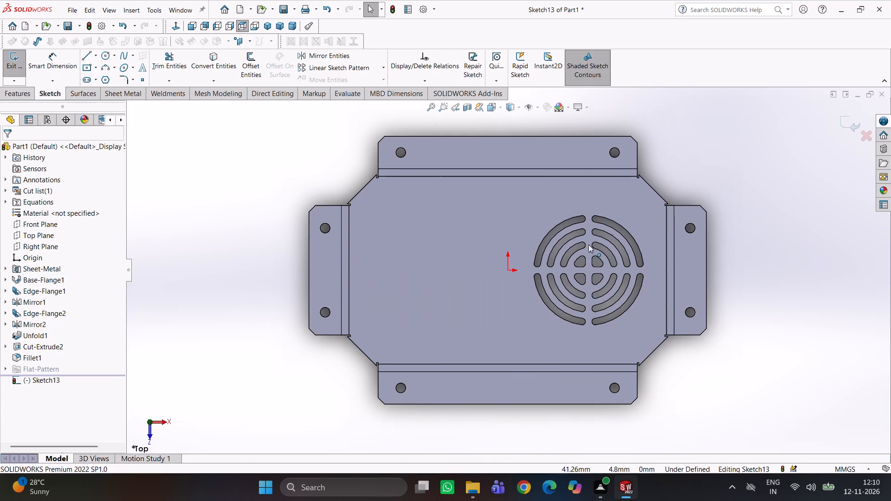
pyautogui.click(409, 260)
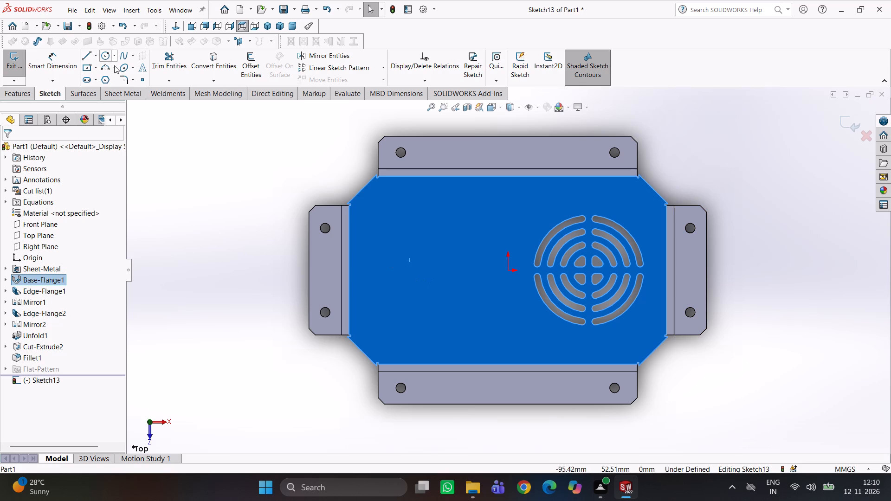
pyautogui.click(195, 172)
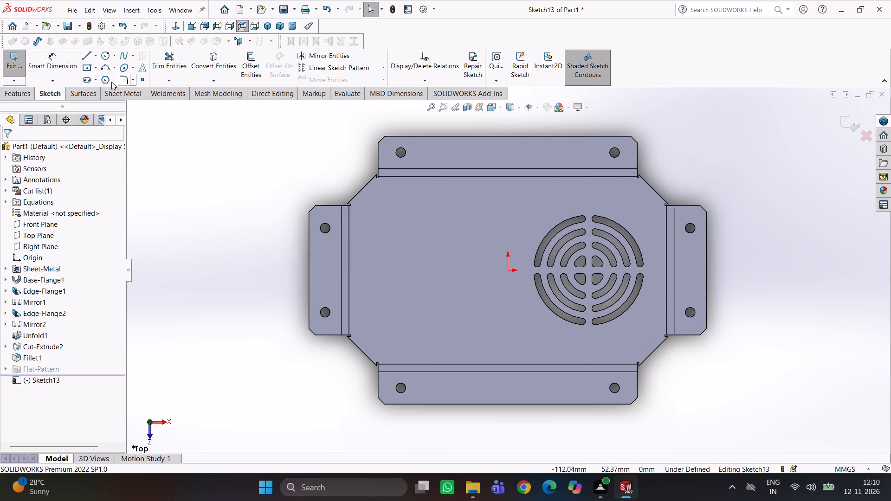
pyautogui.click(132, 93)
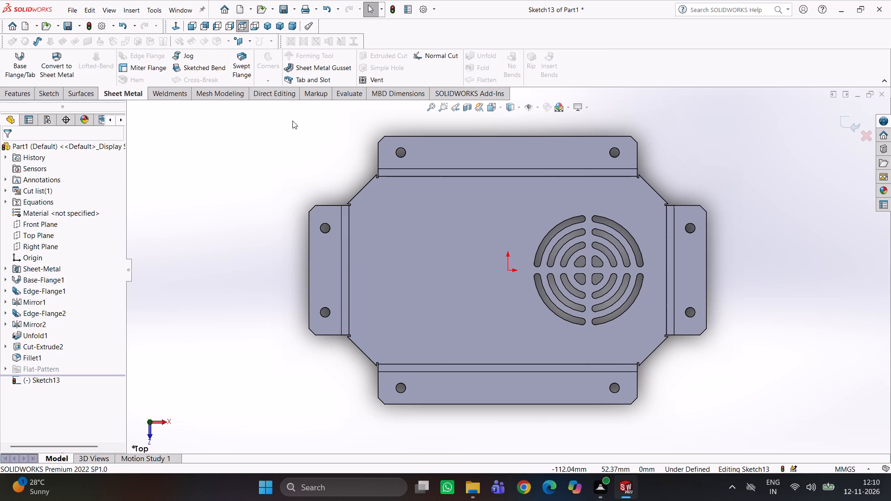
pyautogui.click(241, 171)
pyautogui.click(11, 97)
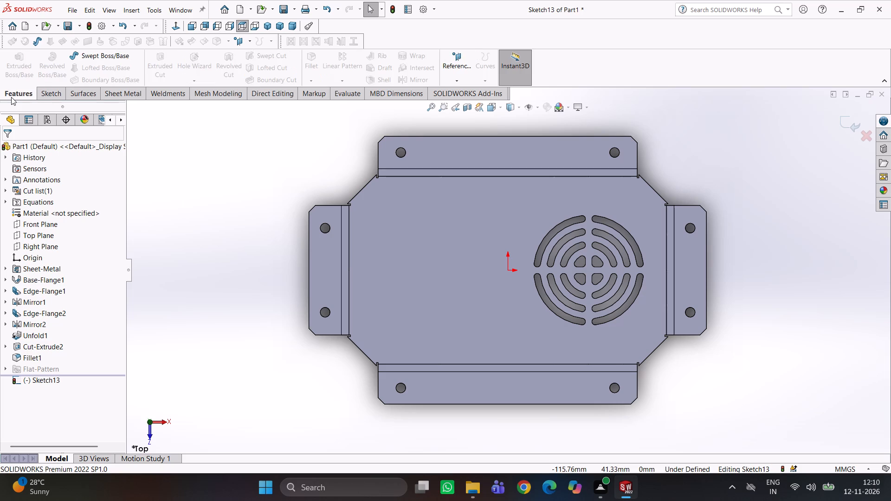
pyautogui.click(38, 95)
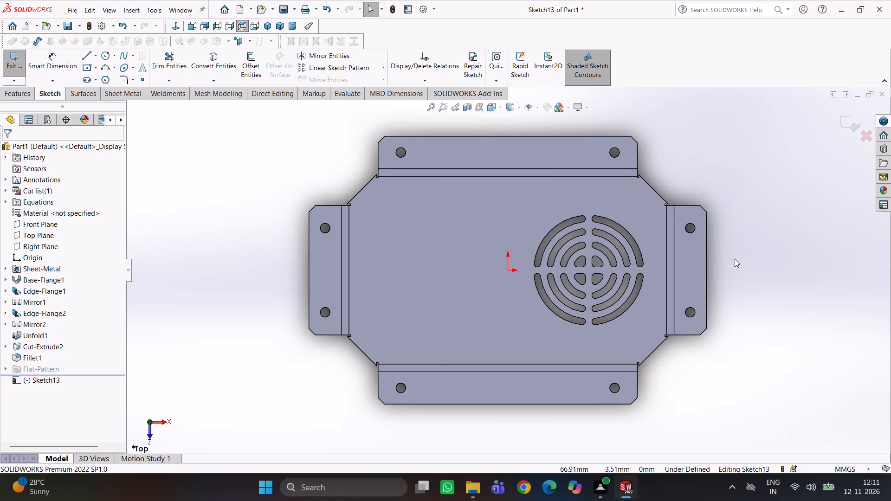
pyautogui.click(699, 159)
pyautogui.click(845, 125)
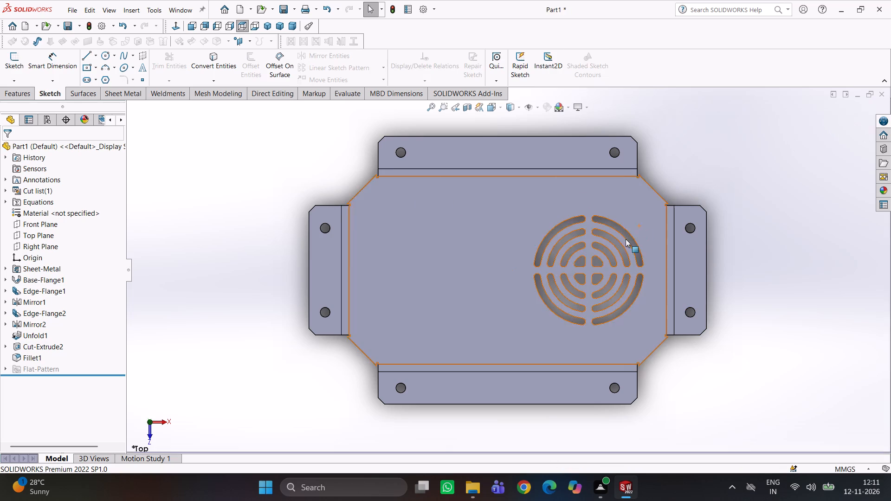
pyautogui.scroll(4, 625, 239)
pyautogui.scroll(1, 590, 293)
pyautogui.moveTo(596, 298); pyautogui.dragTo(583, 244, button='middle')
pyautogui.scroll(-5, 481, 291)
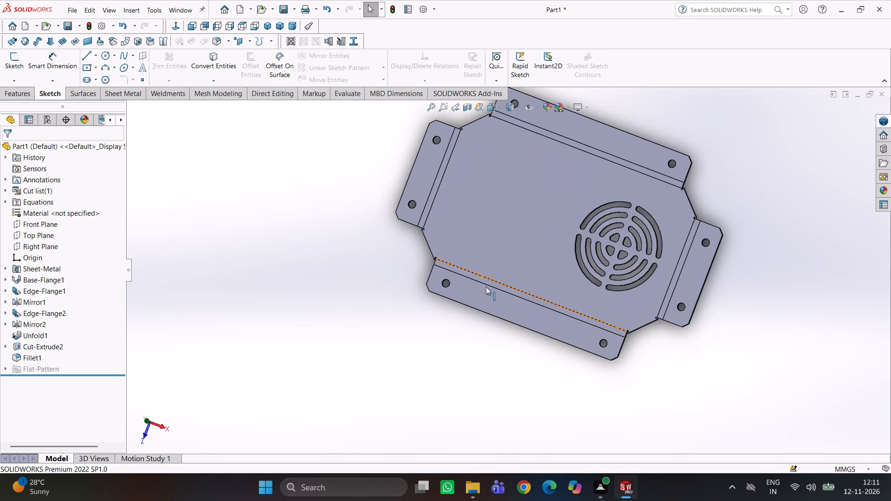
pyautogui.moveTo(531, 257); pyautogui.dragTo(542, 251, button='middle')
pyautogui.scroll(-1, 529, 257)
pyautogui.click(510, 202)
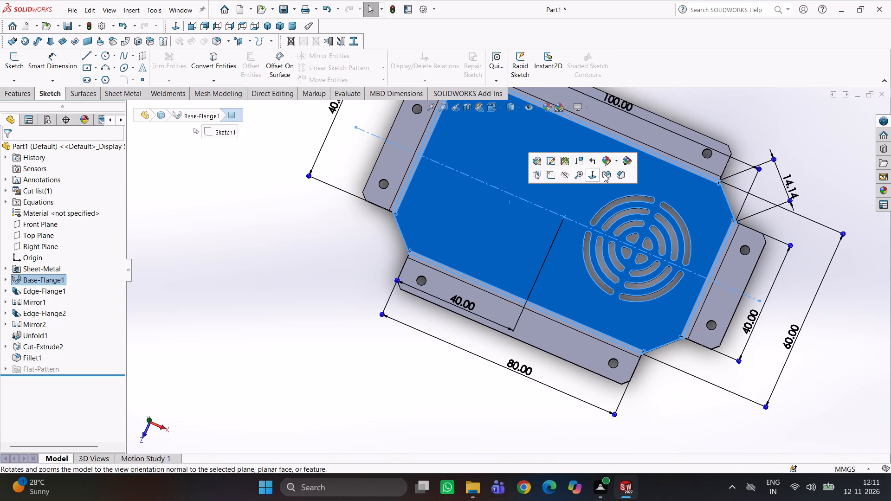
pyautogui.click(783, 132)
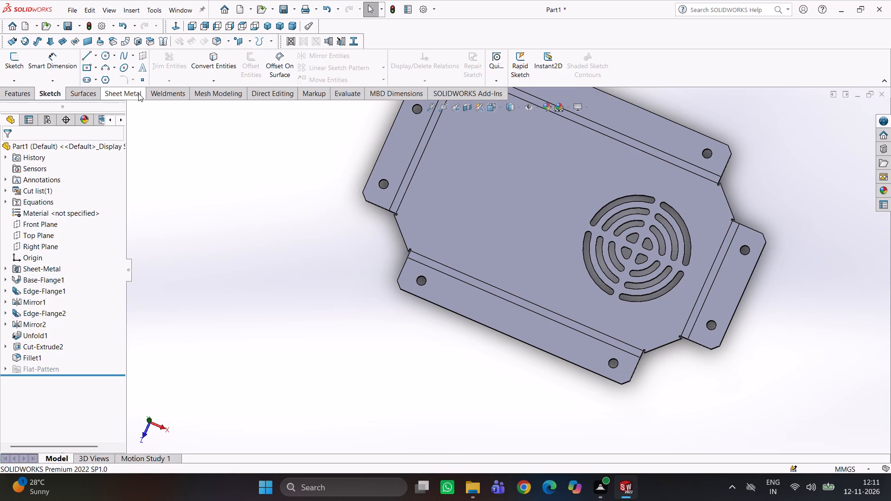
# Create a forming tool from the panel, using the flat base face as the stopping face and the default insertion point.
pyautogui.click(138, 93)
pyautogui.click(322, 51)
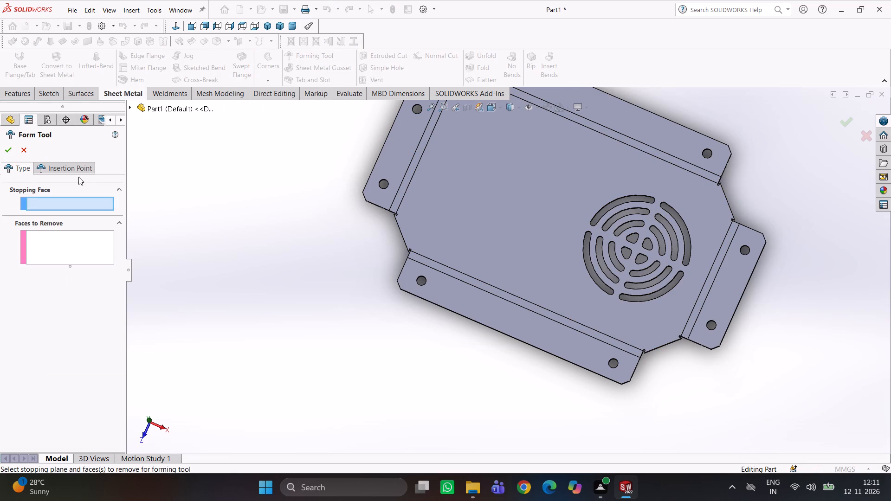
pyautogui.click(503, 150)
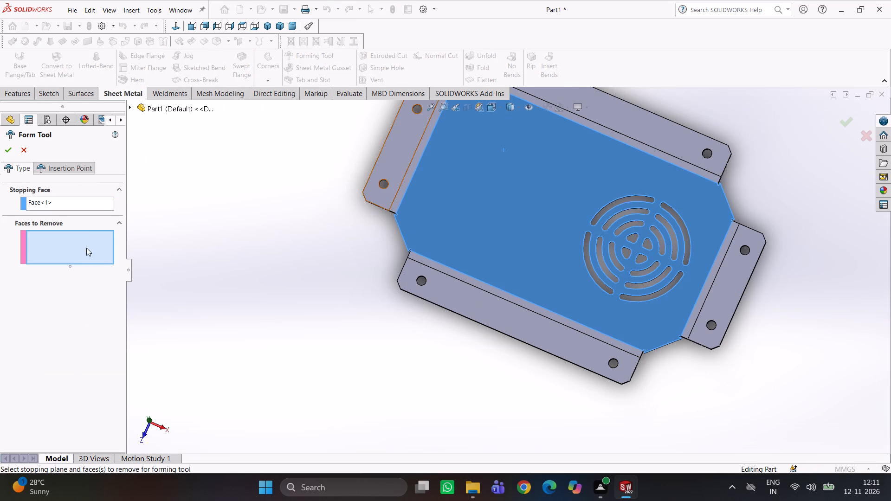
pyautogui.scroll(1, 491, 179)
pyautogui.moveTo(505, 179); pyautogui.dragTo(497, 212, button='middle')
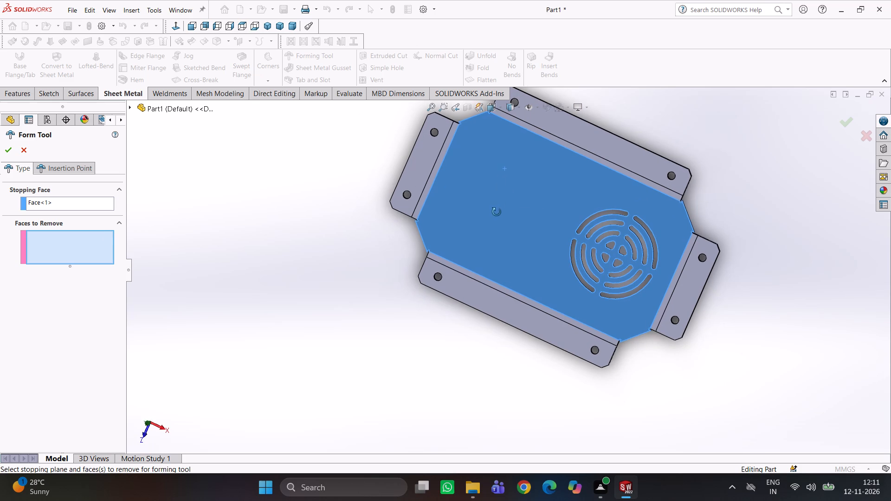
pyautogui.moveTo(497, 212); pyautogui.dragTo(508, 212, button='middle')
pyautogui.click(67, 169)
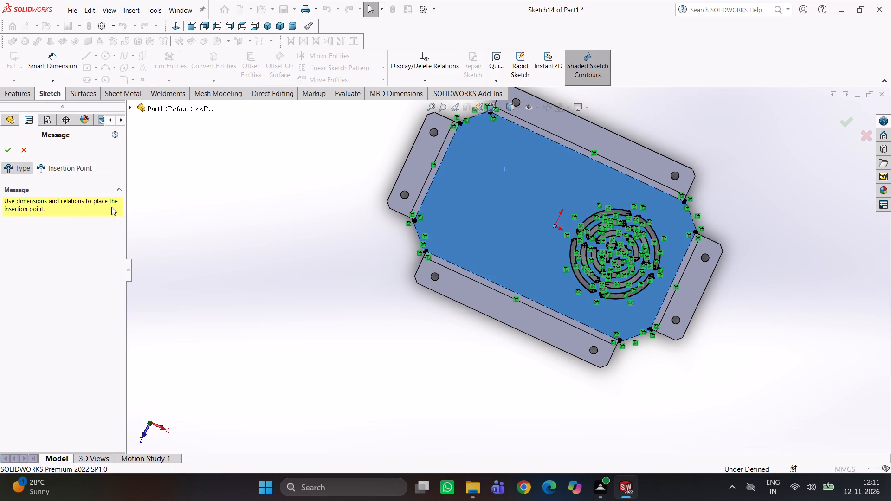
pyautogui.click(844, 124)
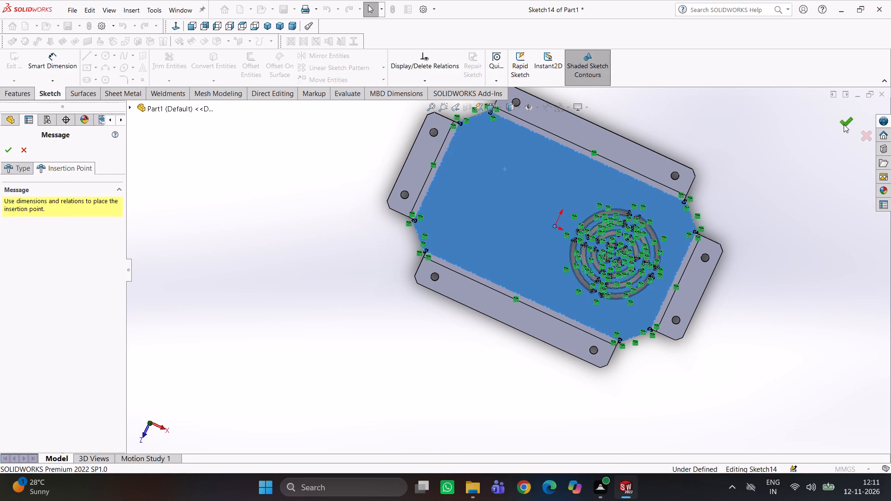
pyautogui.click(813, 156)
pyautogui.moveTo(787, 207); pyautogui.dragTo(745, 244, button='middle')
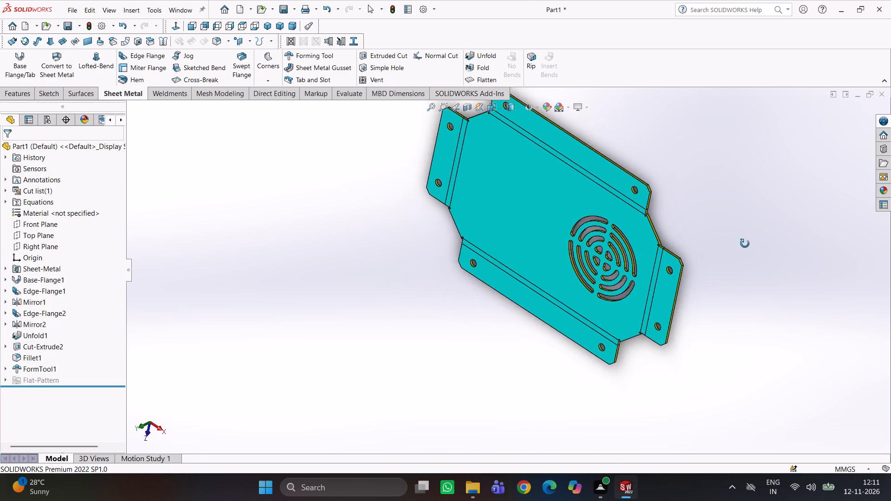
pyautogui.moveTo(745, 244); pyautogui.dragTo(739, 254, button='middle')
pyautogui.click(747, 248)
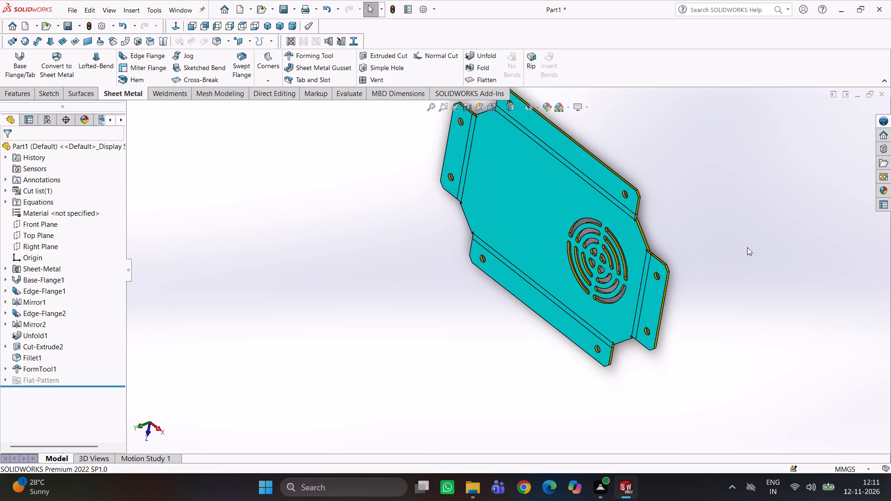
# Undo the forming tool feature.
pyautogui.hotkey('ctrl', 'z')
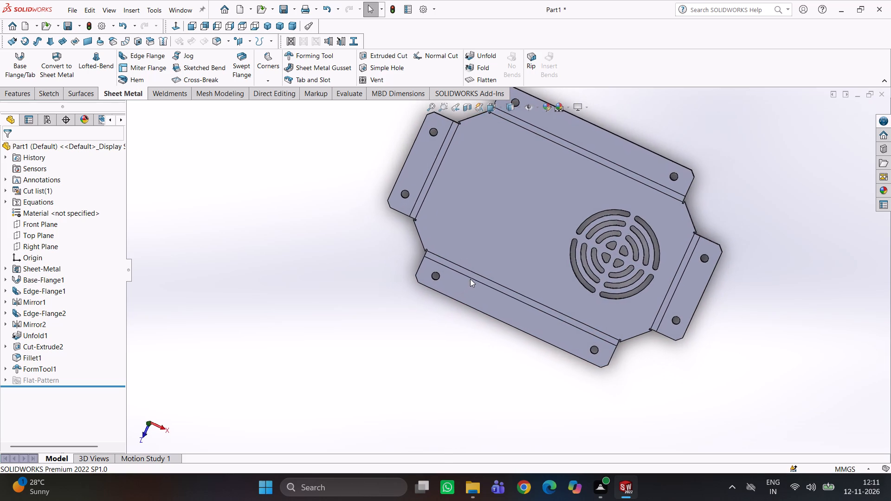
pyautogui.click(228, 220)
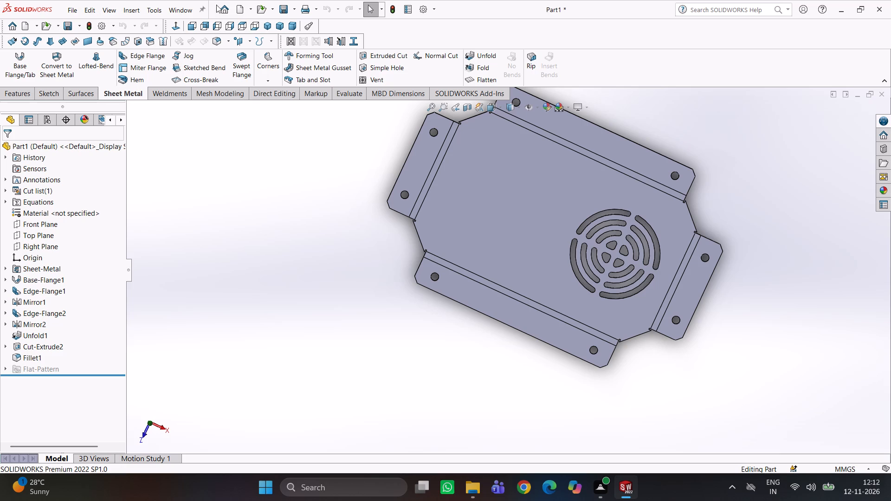
# Fold all the flattened bends back up, collecting every bend and keeping the large base face fixed.
pyautogui.click(517, 212)
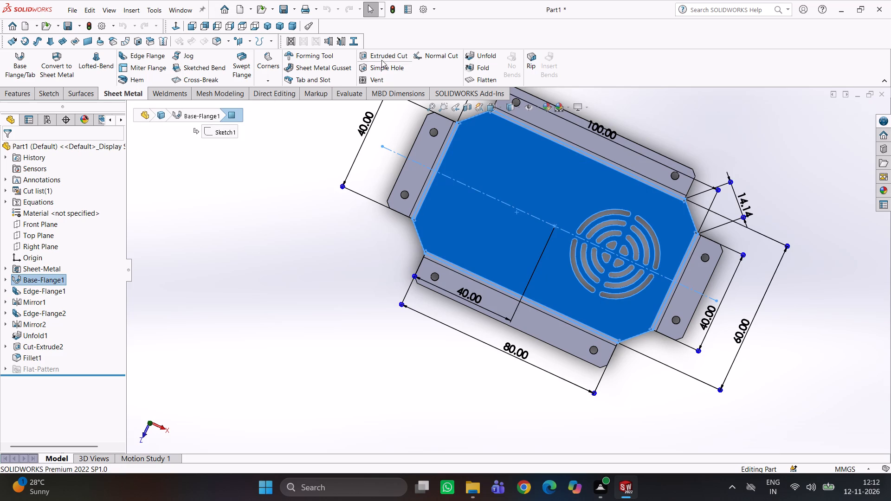
pyautogui.click(487, 65)
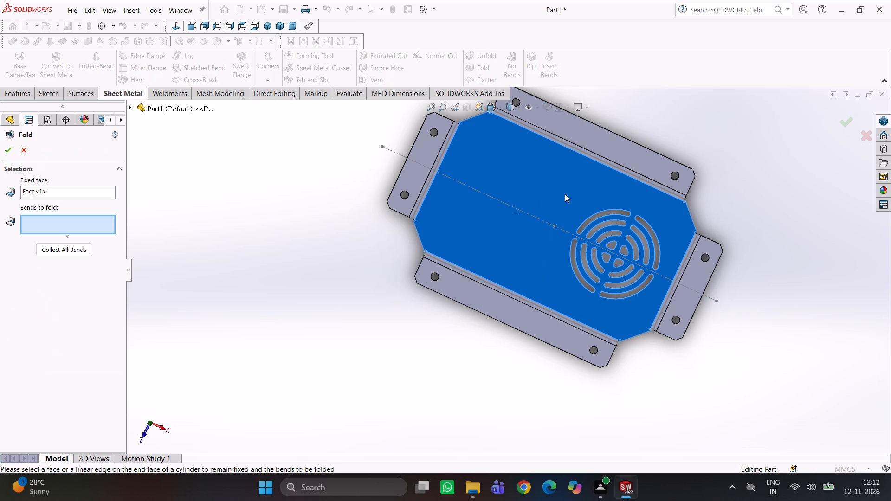
pyautogui.click(84, 251)
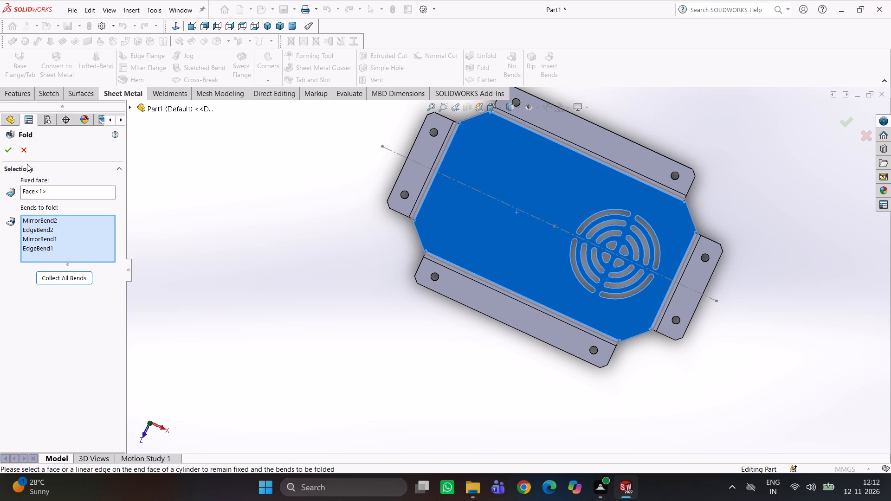
pyautogui.click(13, 152)
# Inspect the folded panel from several angles, including the flanges, the corner reliefs and the circular vent.
pyautogui.scroll(1, 561, 304)
pyautogui.moveTo(561, 305); pyautogui.dragTo(679, 179, button='middle')
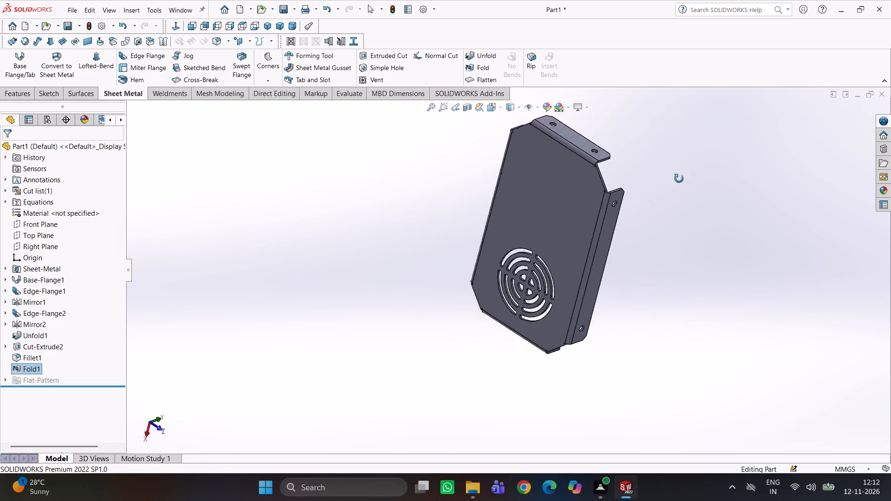
pyautogui.moveTo(679, 179); pyautogui.dragTo(527, 115, button='middle')
pyautogui.scroll(-4, 518, 325)
pyautogui.moveTo(552, 283); pyautogui.dragTo(624, 141, button='middle')
pyautogui.scroll(1, 625, 138)
pyautogui.scroll(-3, 499, 216)
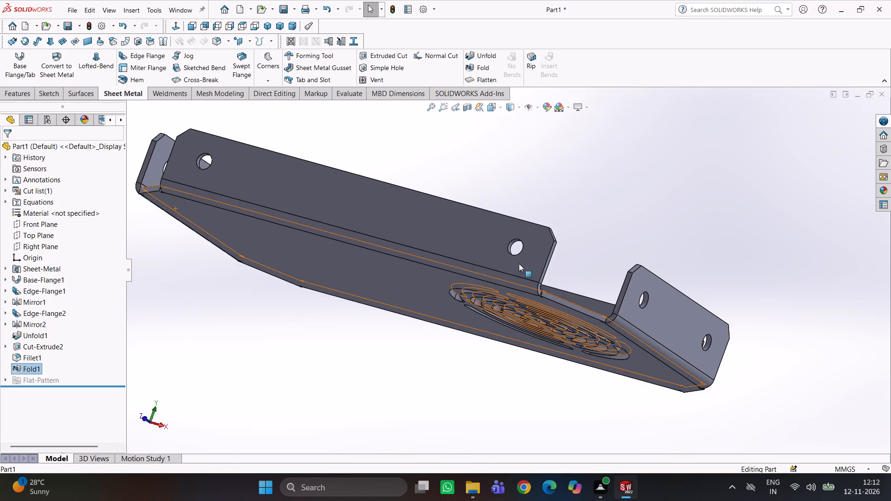
pyautogui.moveTo(508, 278); pyautogui.dragTo(483, 392, button='middle')
pyautogui.scroll(3, 428, 263)
pyautogui.moveTo(420, 260); pyautogui.dragTo(413, 244, button='middle')
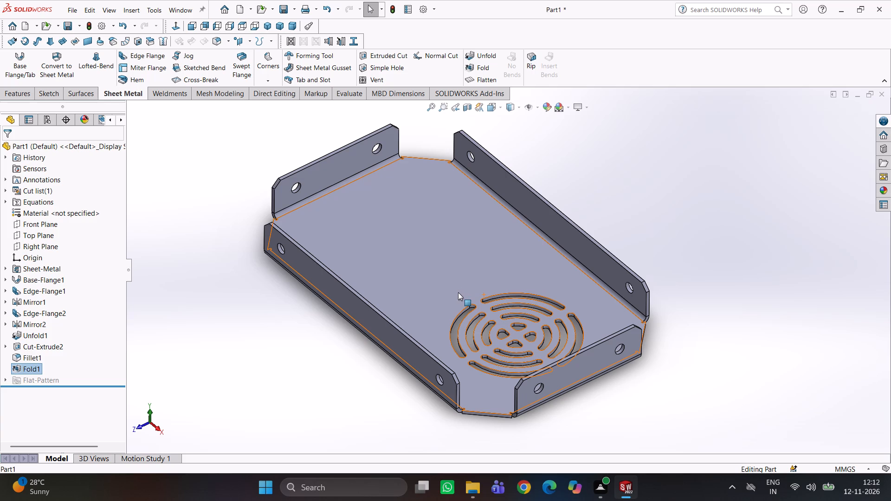
pyautogui.scroll(2, 548, 402)
pyautogui.moveTo(522, 382); pyautogui.dragTo(507, 365, button='middle')
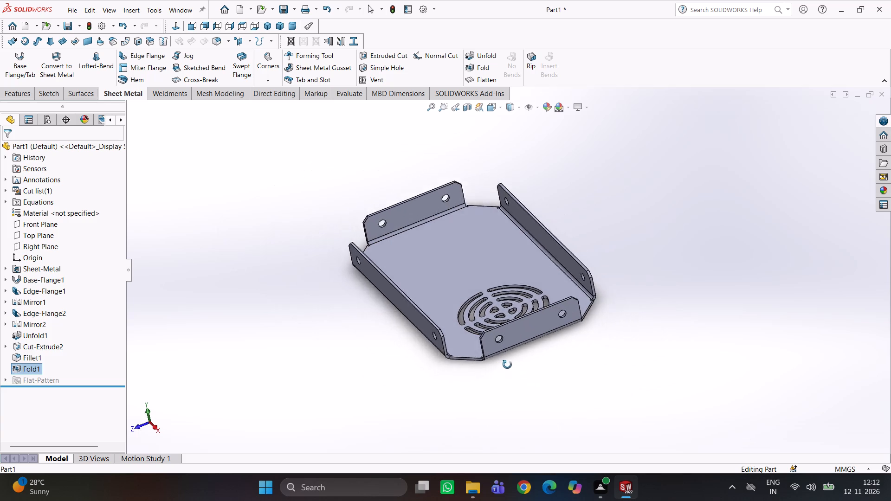
pyautogui.moveTo(507, 365); pyautogui.dragTo(529, 340, button='middle')
pyautogui.scroll(-8, 500, 332)
pyautogui.moveTo(524, 323); pyautogui.dragTo(497, 360, button='middle')
pyautogui.scroll(-1, 497, 360)
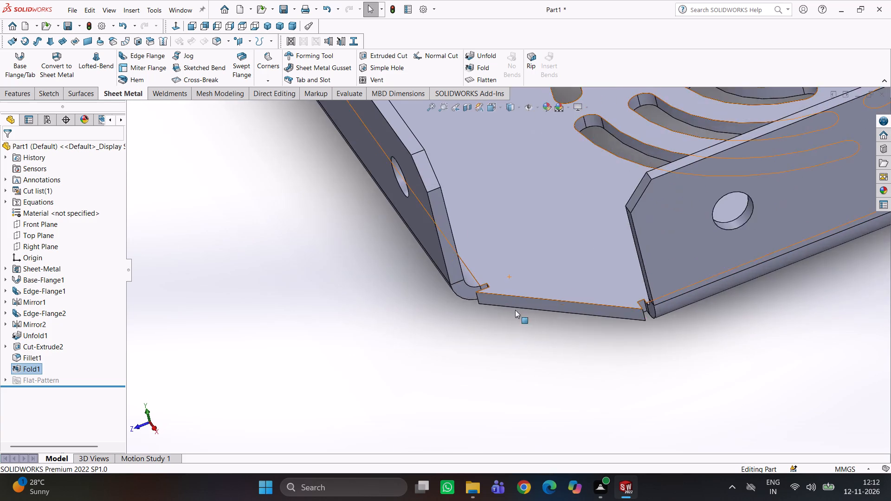
pyautogui.scroll(4, 515, 309)
pyautogui.moveTo(518, 293); pyautogui.dragTo(518, 331, button='middle')
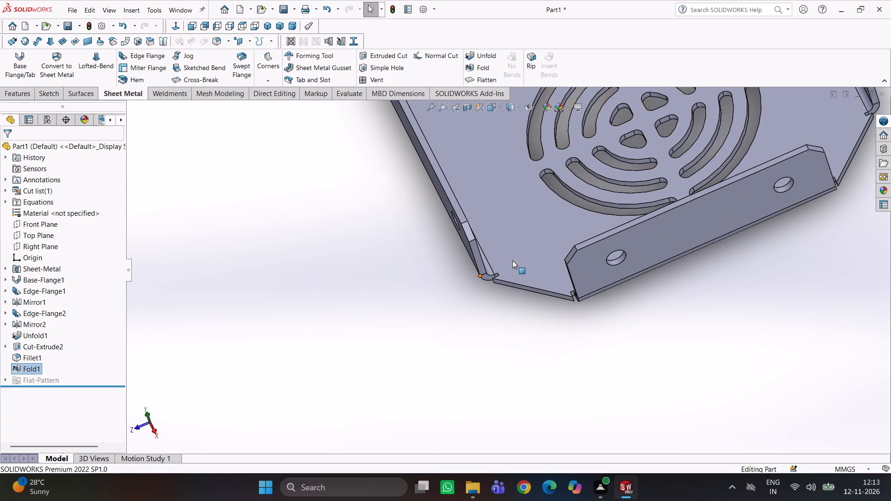
pyautogui.scroll(3, 515, 257)
pyautogui.scroll(2, 496, 183)
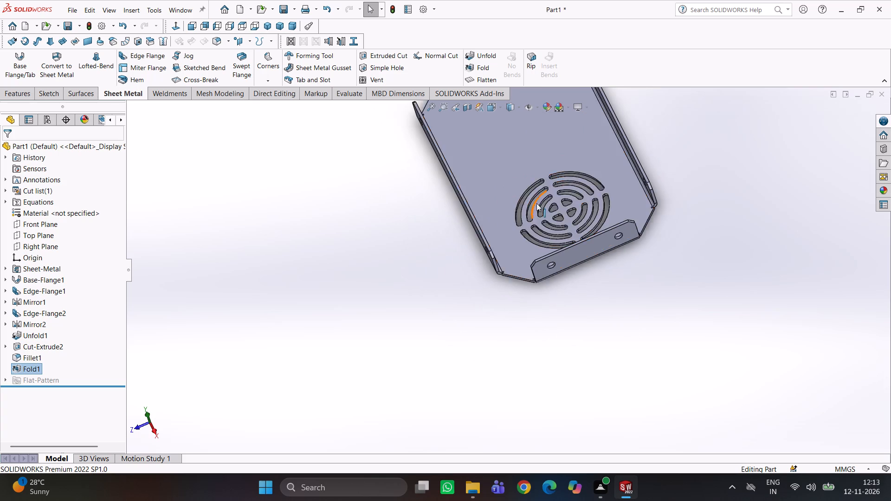
pyautogui.scroll(3, 536, 203)
pyautogui.scroll(-3, 516, 178)
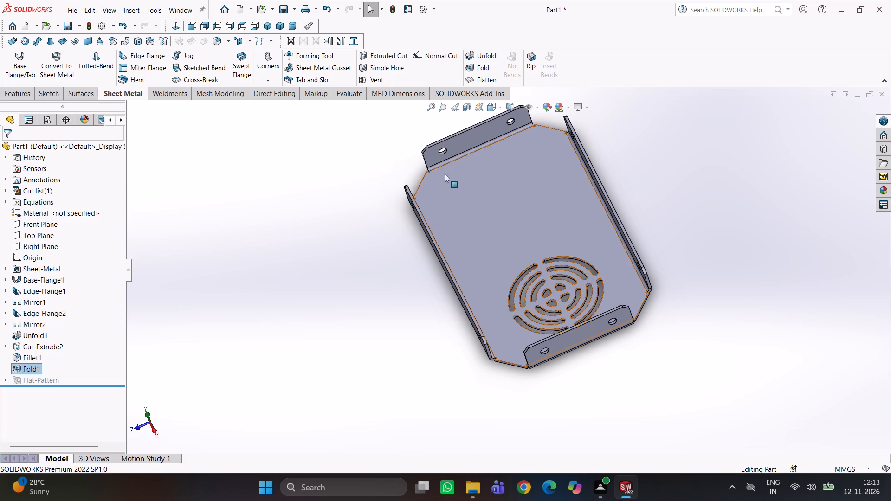
pyautogui.scroll(2, 518, 201)
pyautogui.moveTo(502, 243); pyautogui.dragTo(531, 331, button='middle')
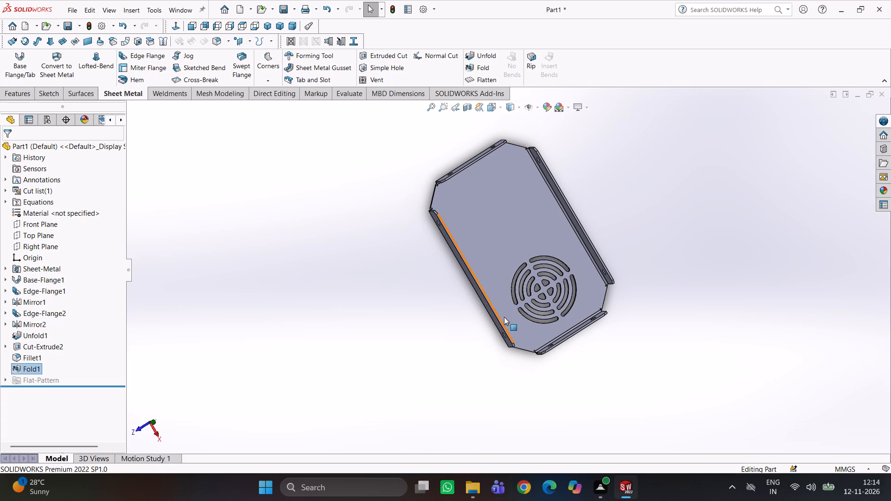
pyautogui.scroll(2, 487, 293)
pyautogui.moveTo(504, 239); pyautogui.dragTo(478, 210, button='middle')
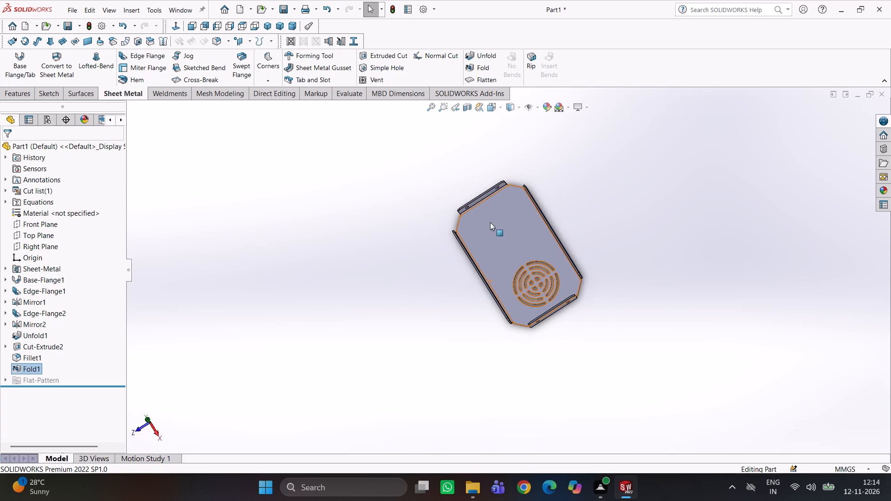
pyautogui.scroll(-4, 515, 236)
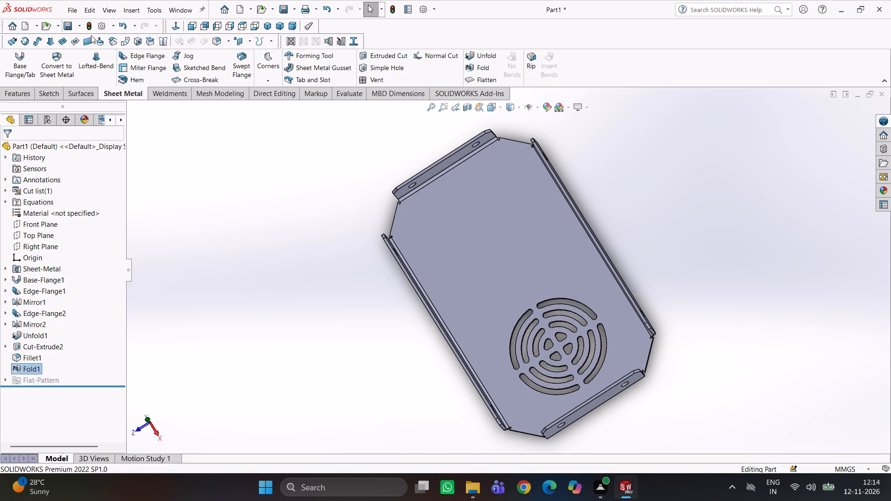
# Sketch a center rectangle about 15.7 by 3.3 mm on the base face, near the −X/−Z chamfered corner.
pyautogui.click(508, 212)
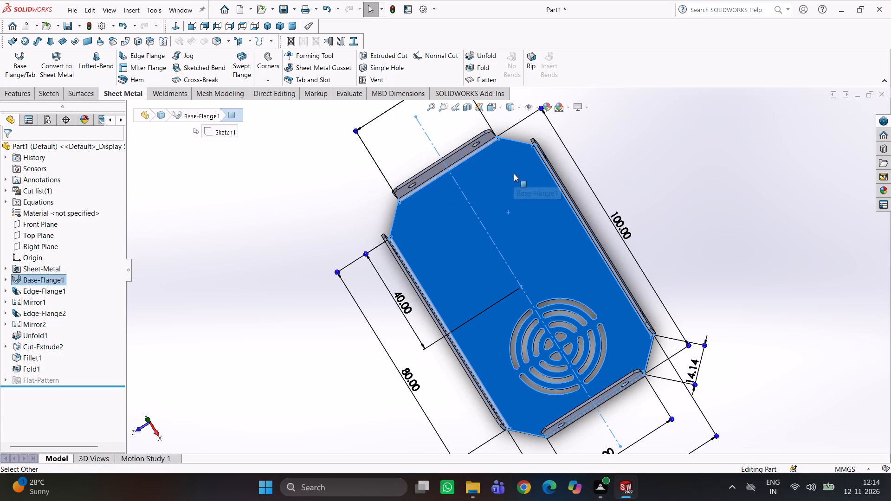
pyautogui.click(514, 173)
pyautogui.click(559, 150)
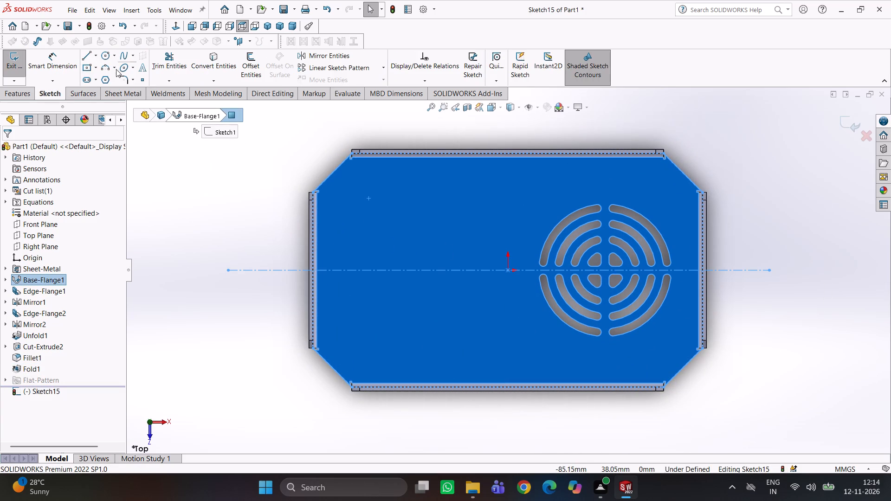
pyautogui.click(89, 68)
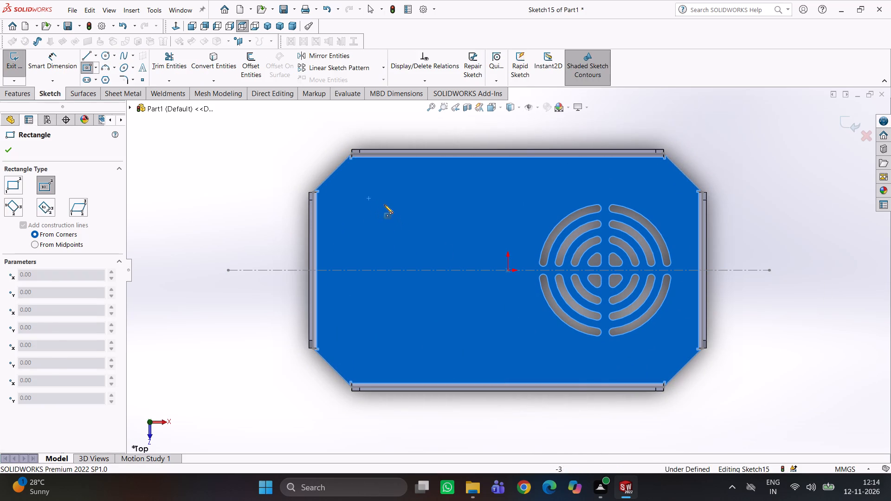
pyautogui.click(384, 205)
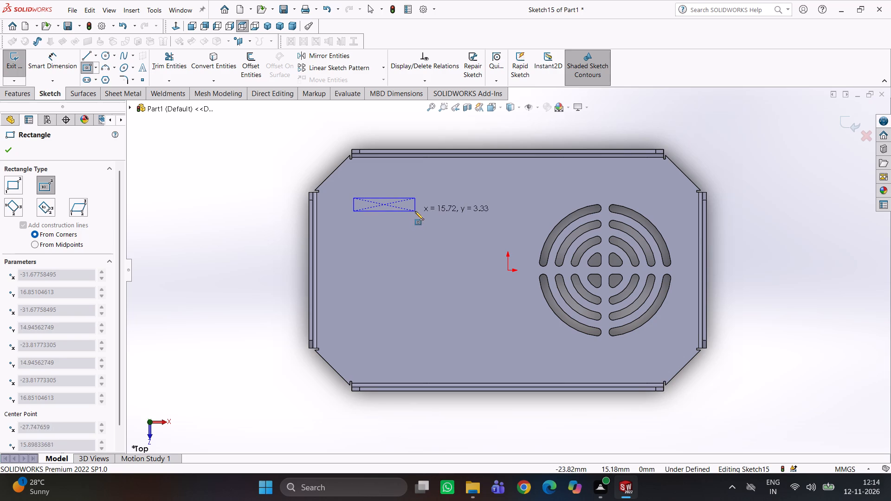
pyautogui.click(415, 211)
pyautogui.click(258, 193)
# Dimension the rectangle's centre 25 mm from the −X flange edge.
pyautogui.moveTo(268, 199); pyautogui.dragTo(264, 149, button='right')
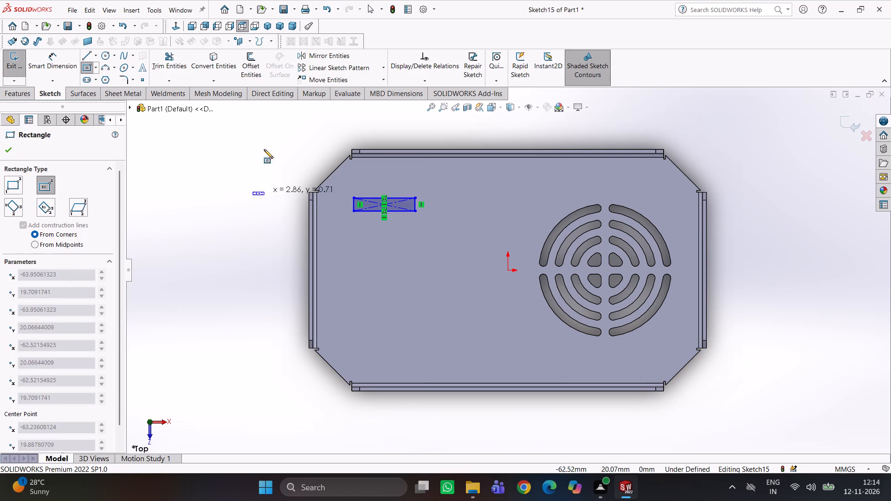
pyautogui.moveTo(264, 149); pyautogui.dragTo(264, 136, button='right')
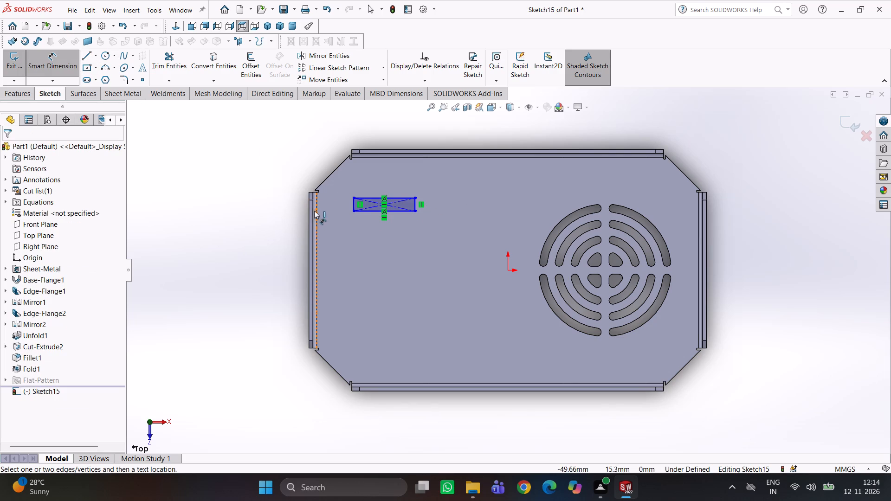
pyautogui.click(313, 212)
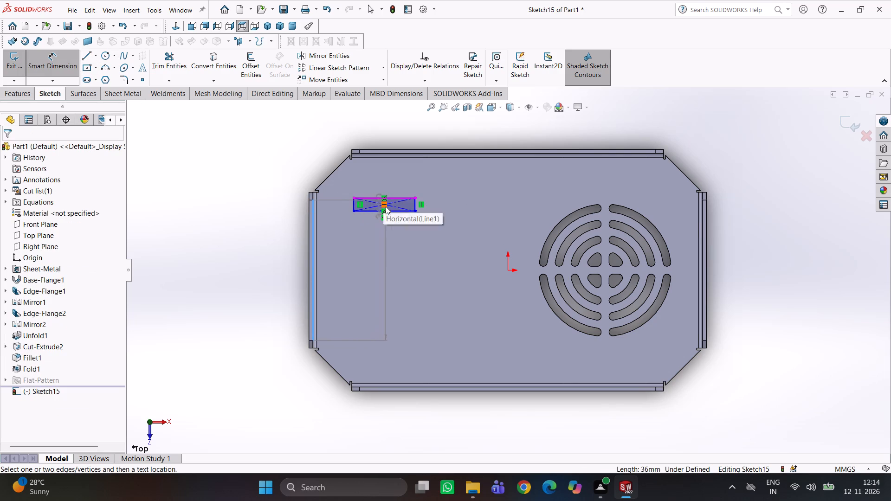
pyautogui.scroll(-5, 386, 206)
pyautogui.click(429, 226)
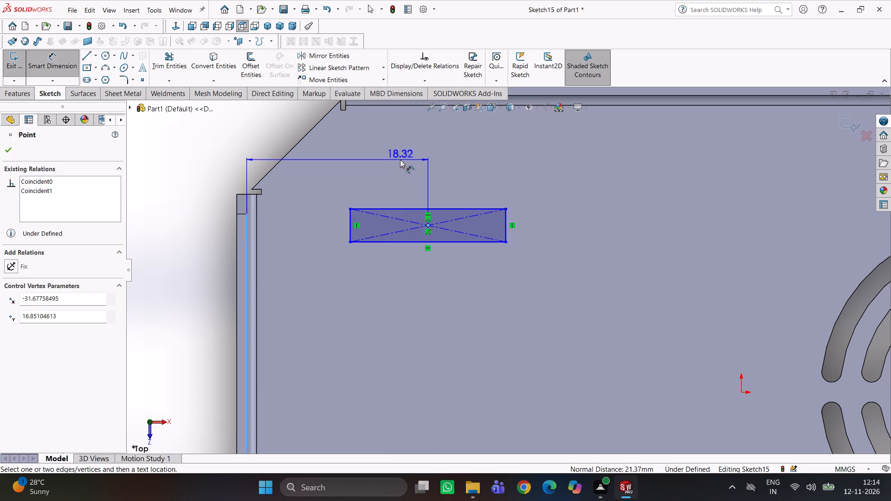
pyautogui.click(399, 160)
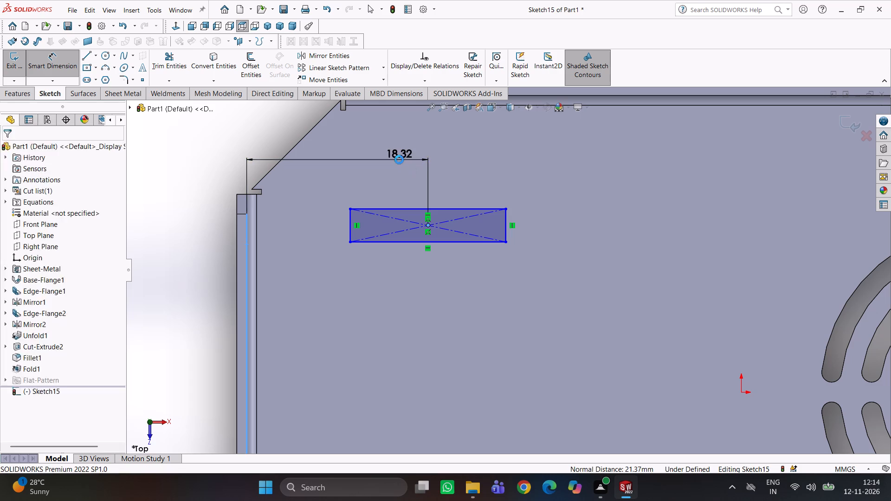
pyautogui.write('25')
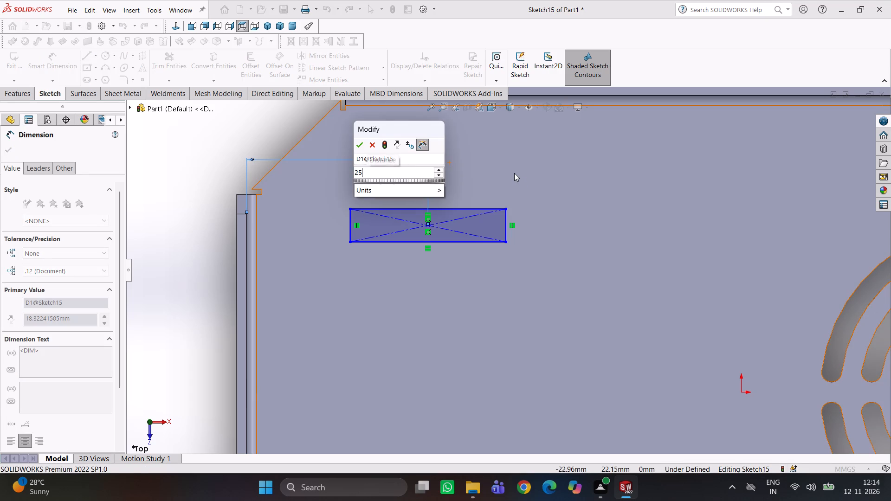
pyautogui.press('Return')
pyautogui.scroll(4, 505, 187)
pyautogui.scroll(-4, 498, 237)
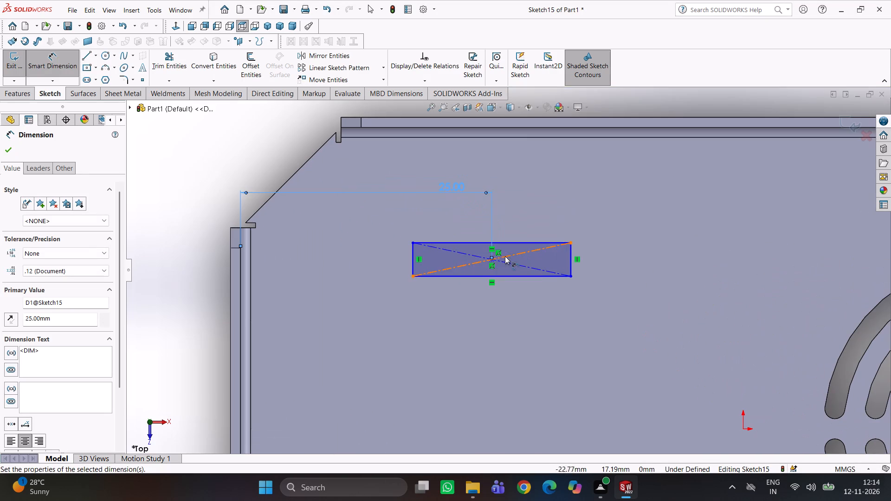
pyautogui.click(307, 220)
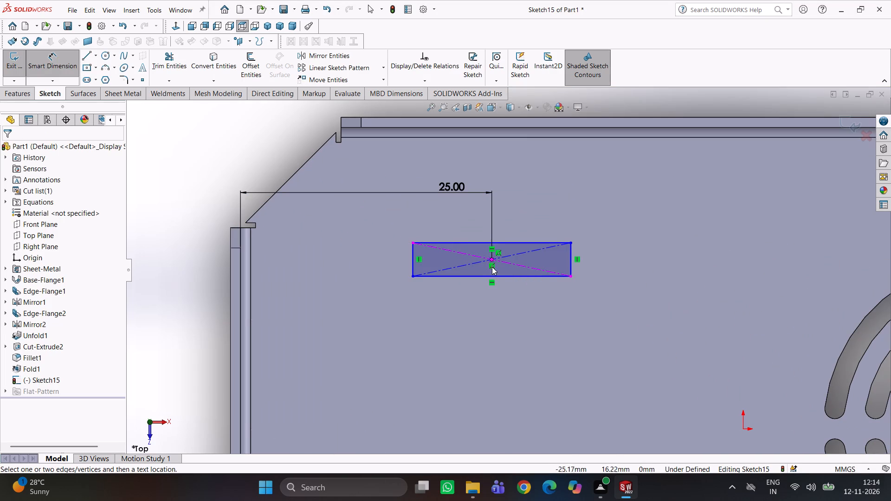
# Dimension the rectangle's centre 15 mm from the −Z flange edge.
pyautogui.click(490, 261)
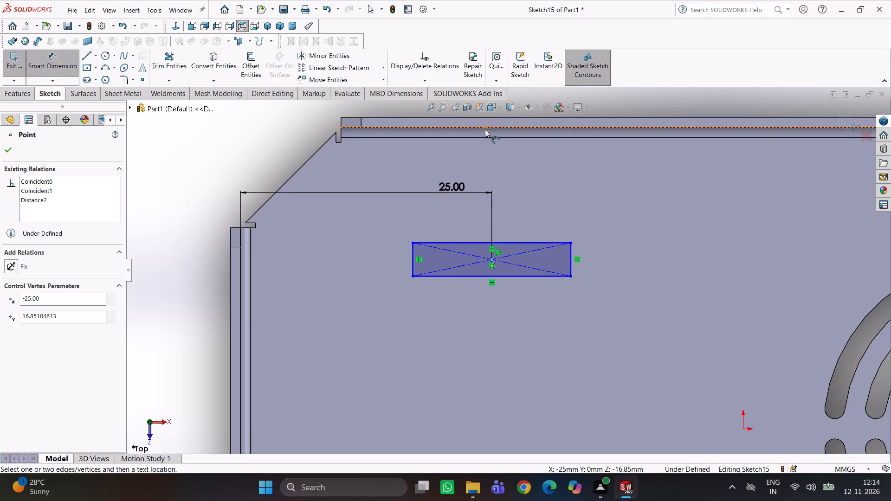
pyautogui.click(485, 127)
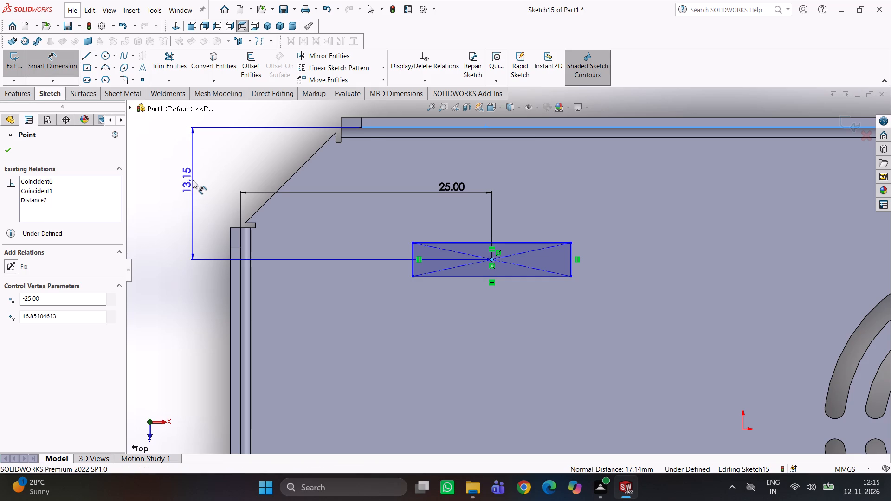
pyautogui.click(219, 177)
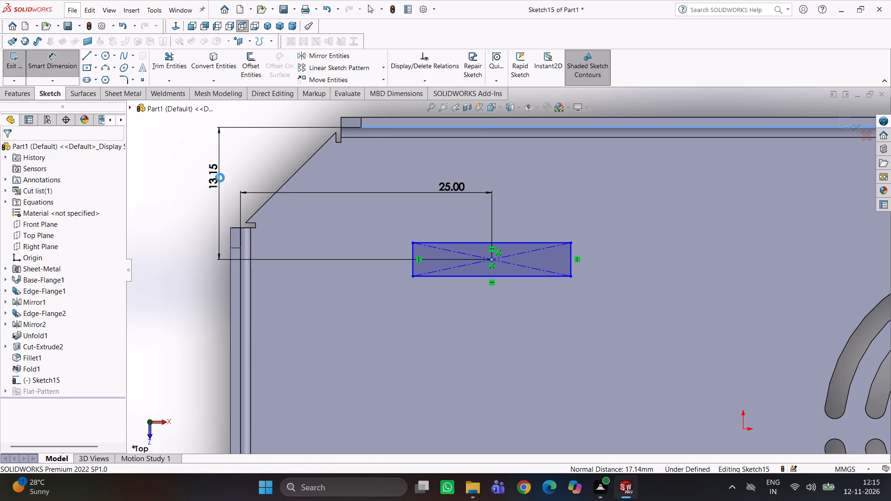
pyautogui.write('15')
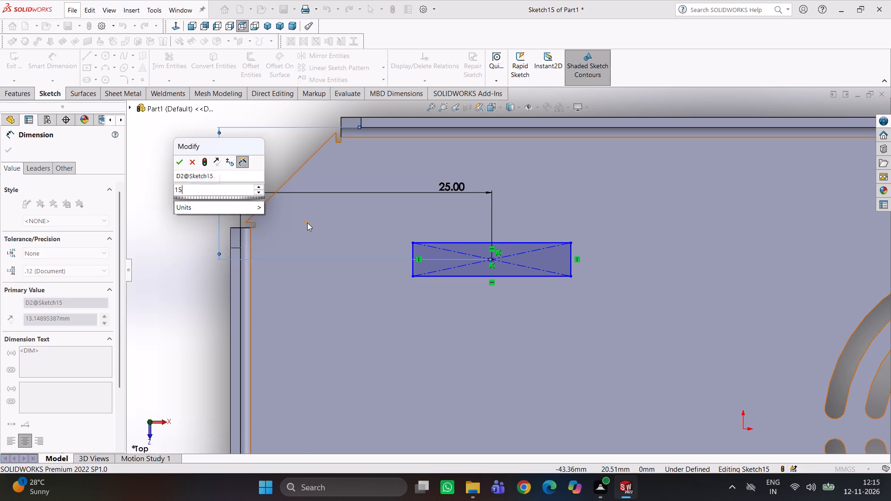
pyautogui.press('Return')
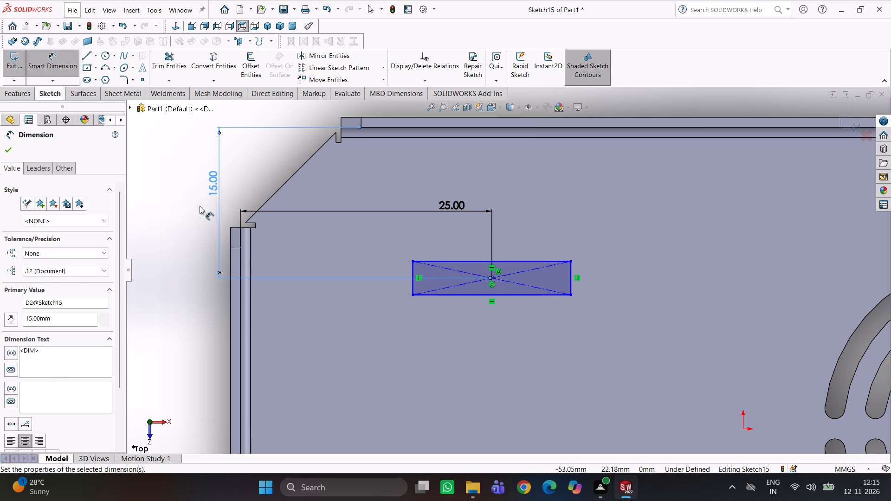
pyautogui.click(180, 202)
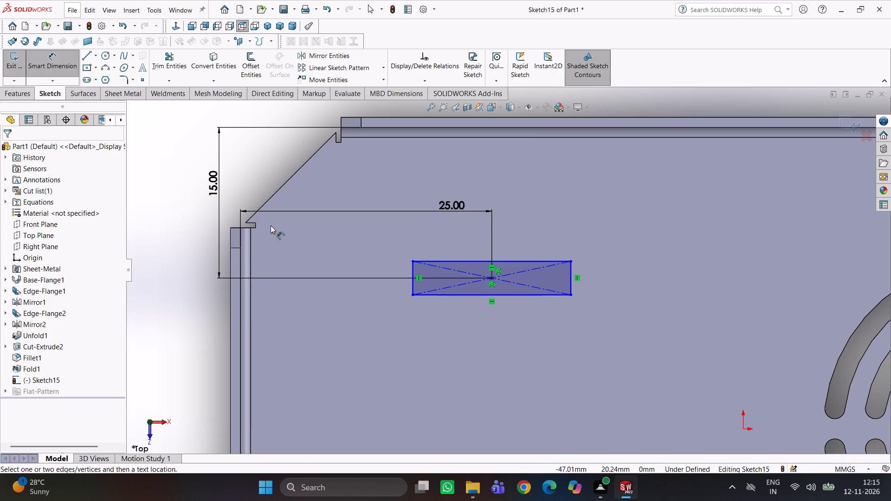
# Dimension the rectangle's short side as 4 mm.
pyautogui.click(571, 287)
pyautogui.click(605, 282)
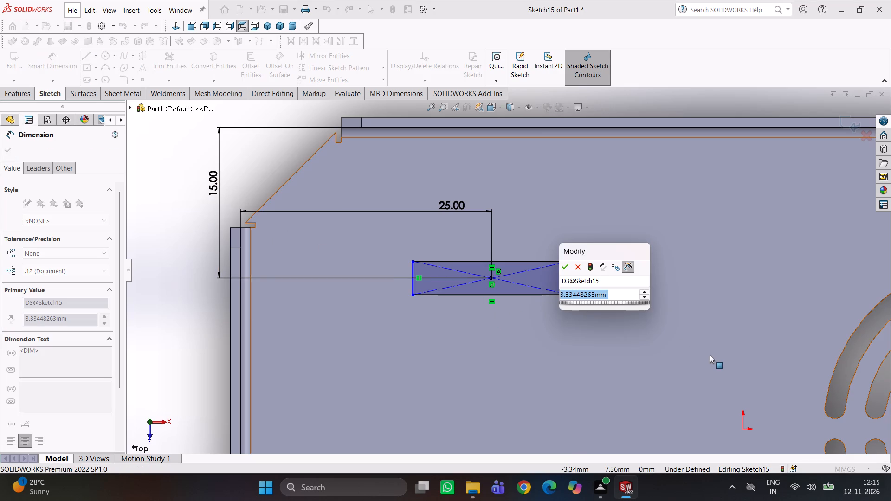
pyautogui.press('4')
pyautogui.press('Return')
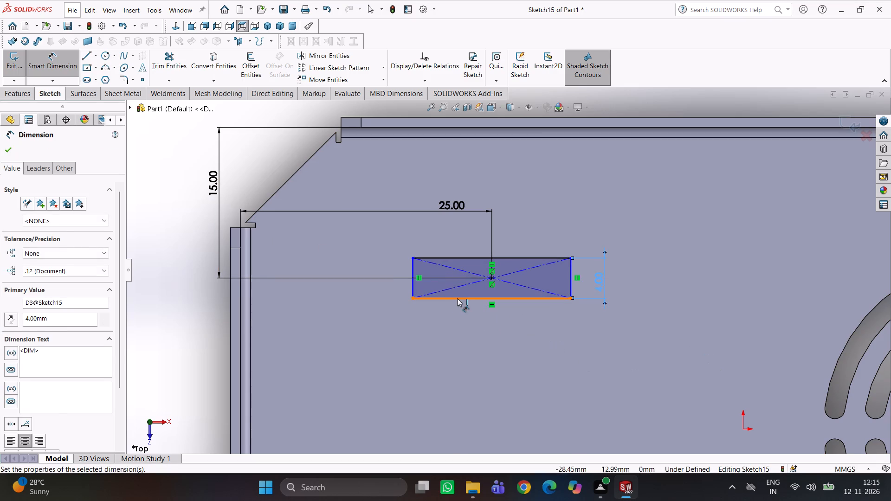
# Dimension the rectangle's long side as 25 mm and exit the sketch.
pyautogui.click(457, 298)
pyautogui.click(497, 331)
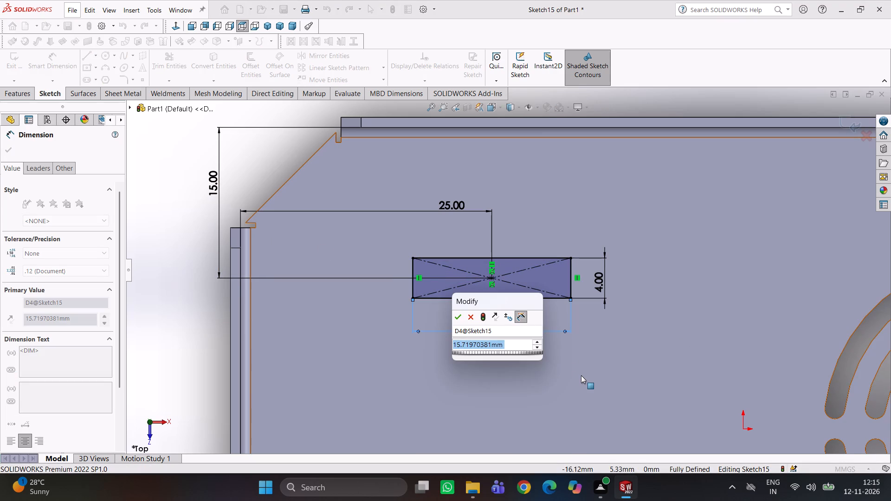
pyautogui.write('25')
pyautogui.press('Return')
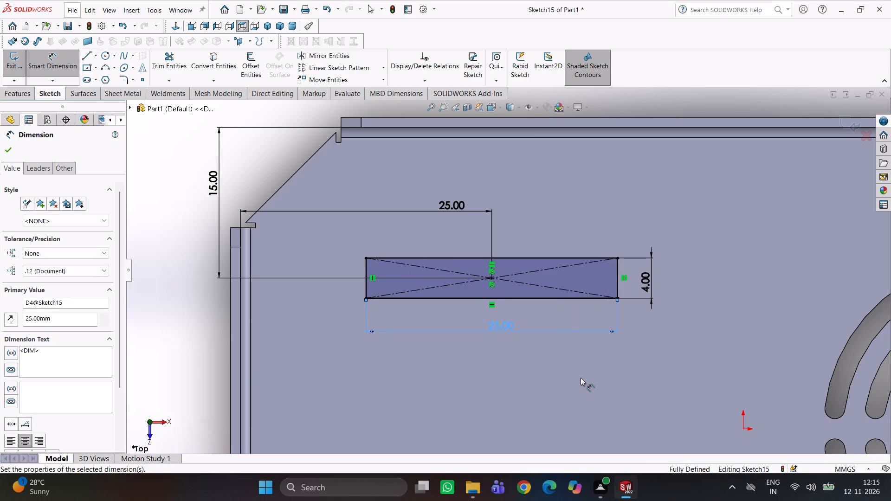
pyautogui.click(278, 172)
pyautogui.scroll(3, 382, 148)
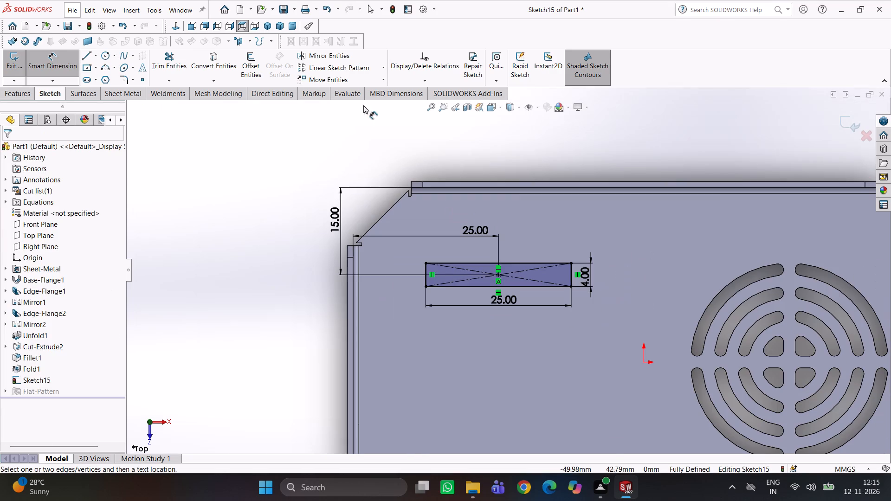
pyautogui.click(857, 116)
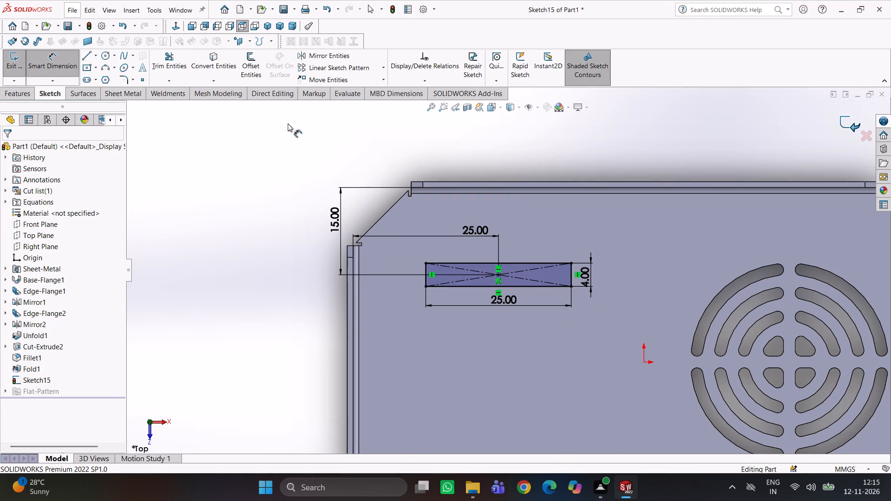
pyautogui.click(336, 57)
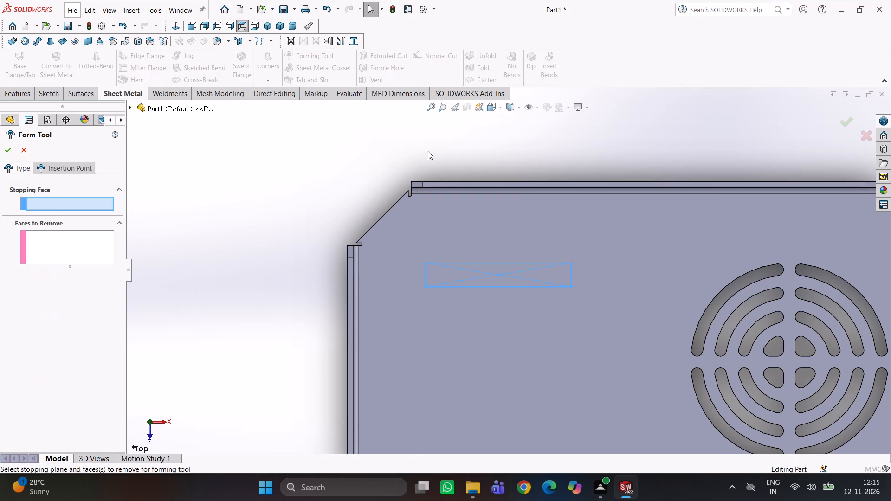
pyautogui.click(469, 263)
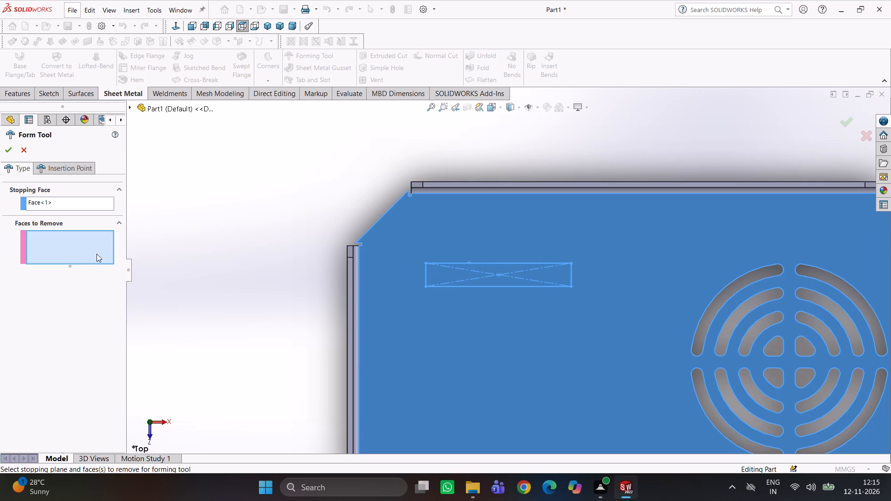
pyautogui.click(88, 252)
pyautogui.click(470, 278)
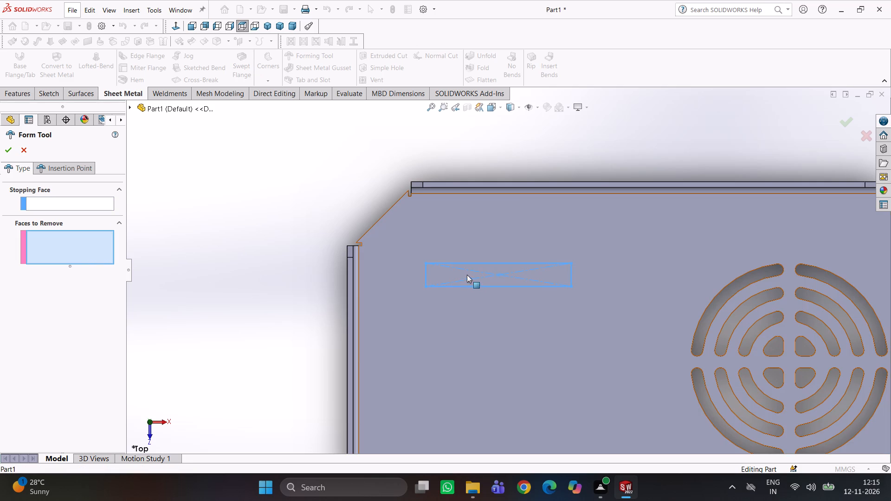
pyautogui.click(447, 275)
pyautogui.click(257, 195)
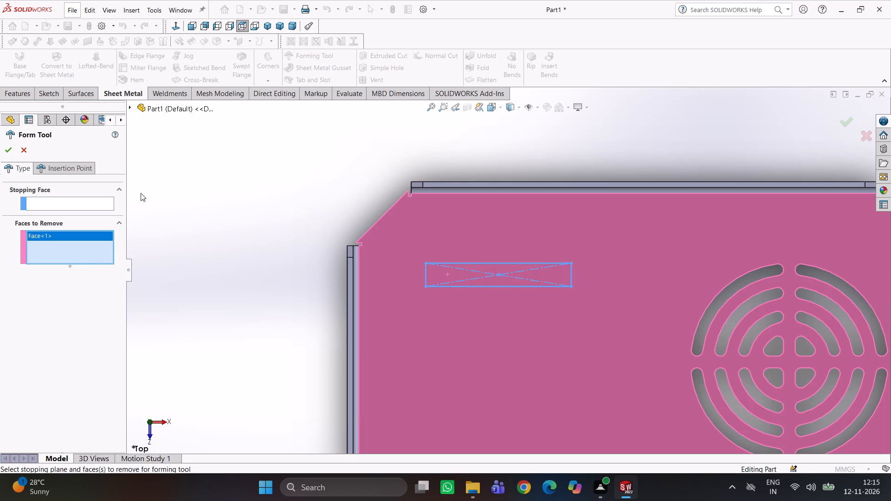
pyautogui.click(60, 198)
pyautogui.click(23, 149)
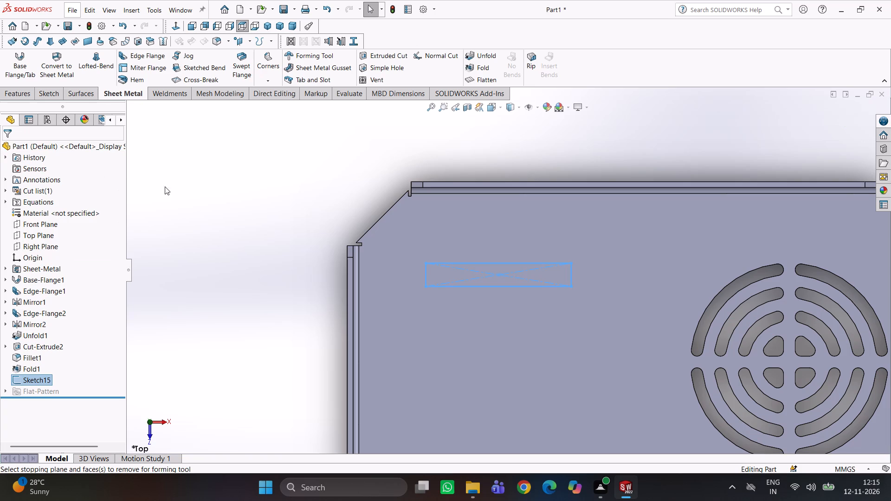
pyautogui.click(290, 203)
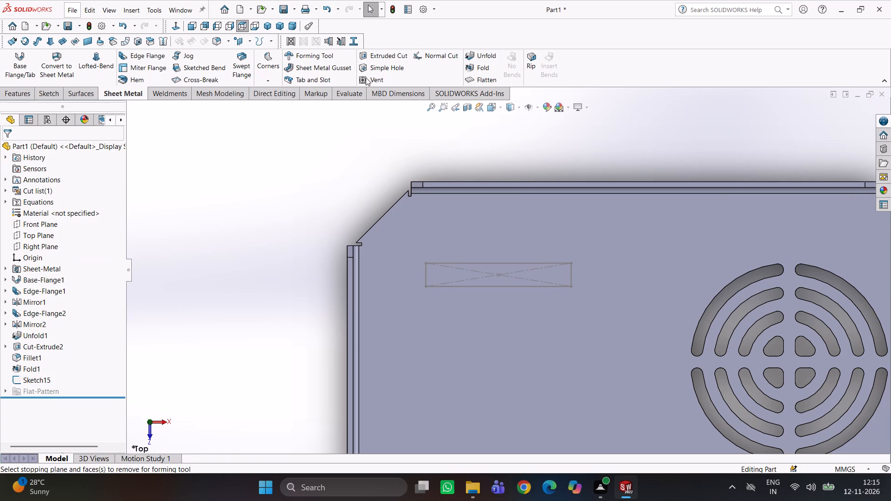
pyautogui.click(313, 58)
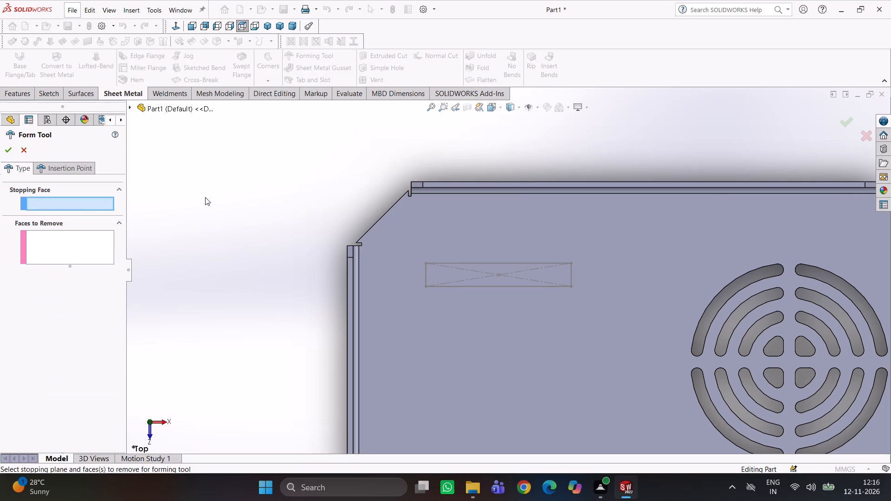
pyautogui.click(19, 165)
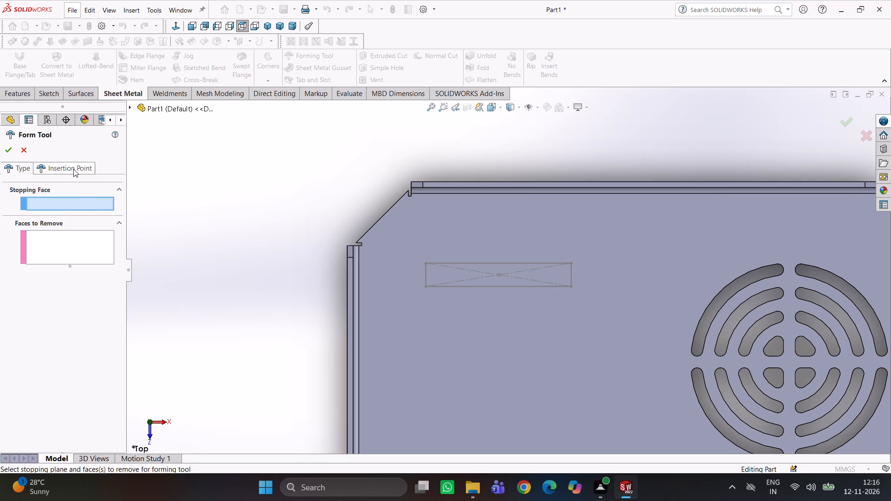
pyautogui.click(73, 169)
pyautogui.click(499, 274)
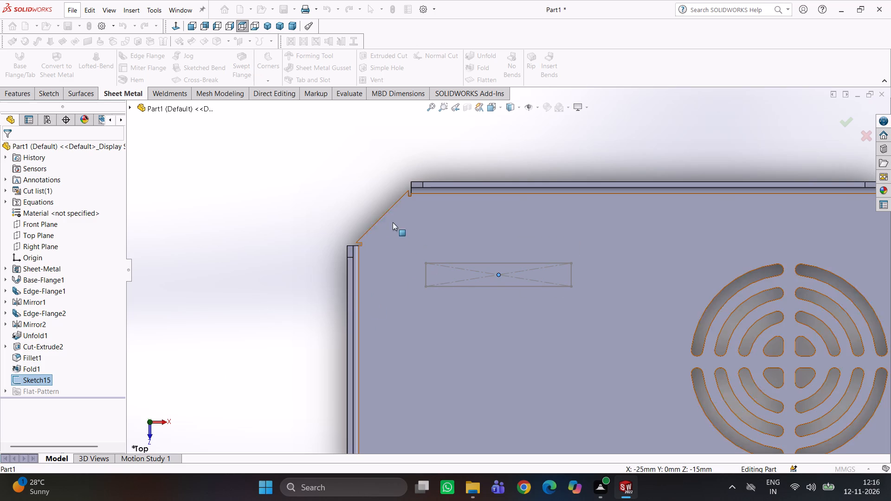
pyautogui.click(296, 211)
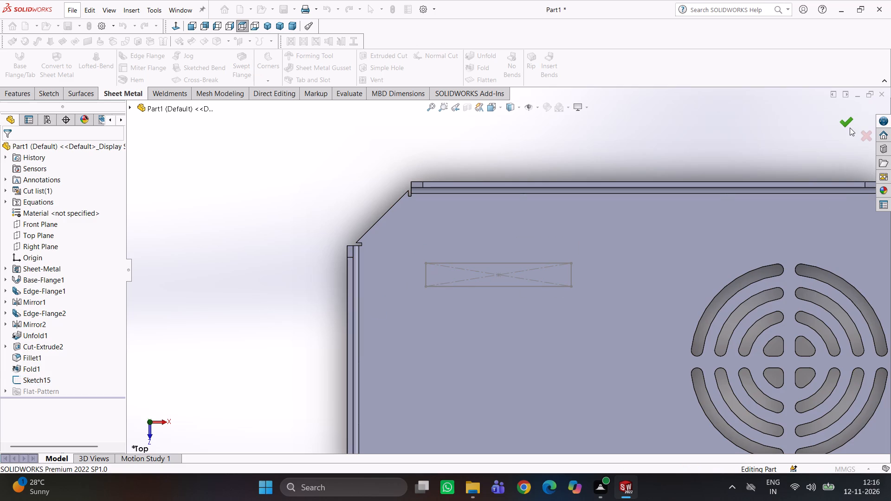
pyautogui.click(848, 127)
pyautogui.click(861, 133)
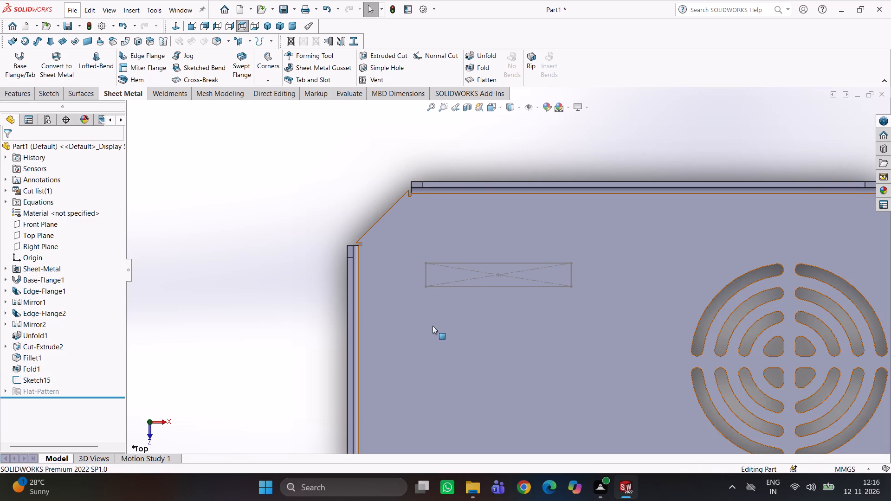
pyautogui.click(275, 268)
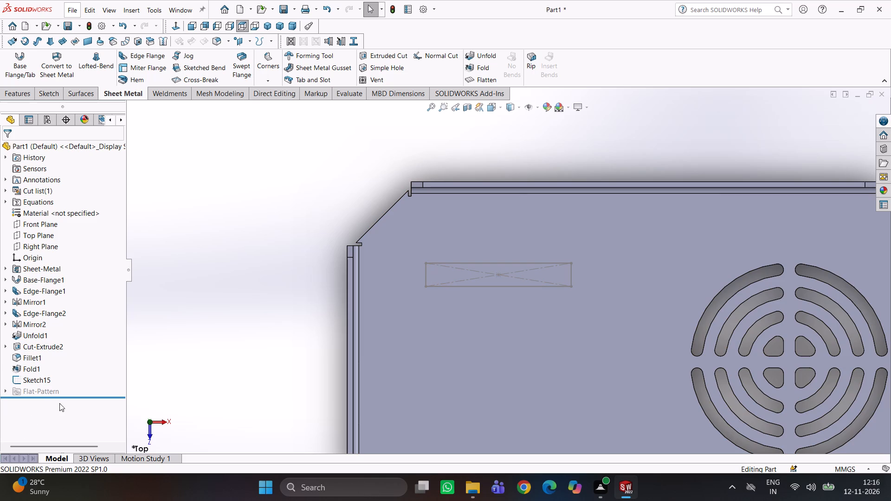
# Delete the rectangle sketch from the base face.
pyautogui.rightClick(39, 379)
pyautogui.click(63, 361)
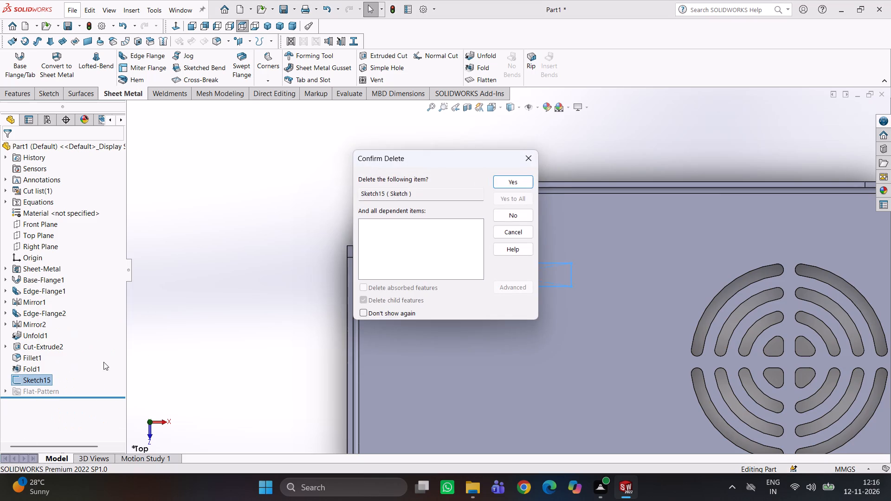
pyautogui.click(501, 177)
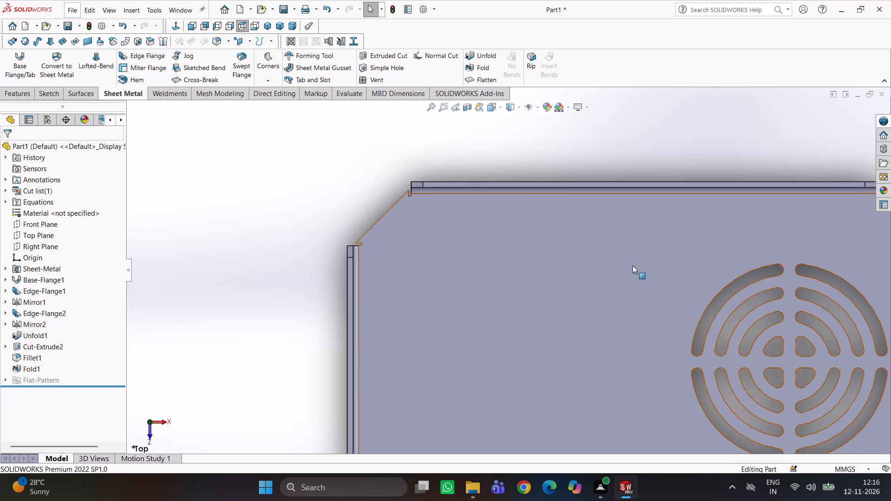
# Examine the folded panel's flanges, corner reliefs and circular vent from several angles.
pyautogui.scroll(5, 633, 285)
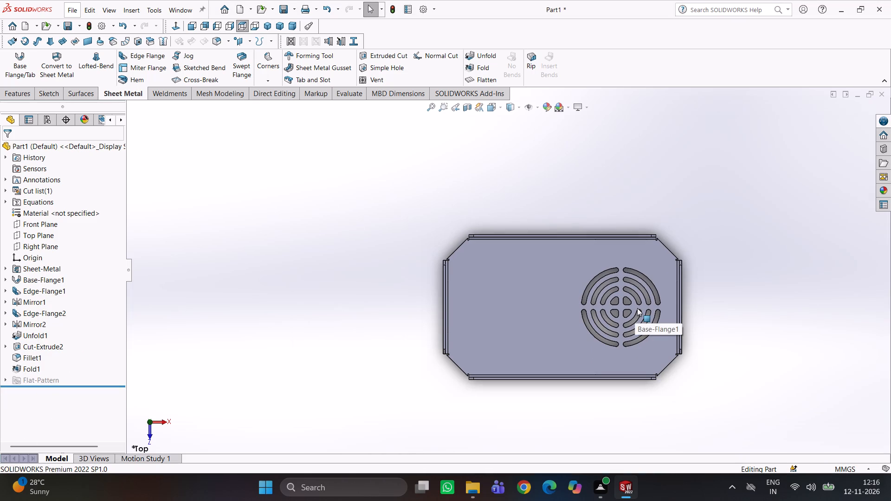
pyautogui.scroll(2, 737, 317)
pyautogui.moveTo(635, 379); pyautogui.dragTo(628, 292, button='middle')
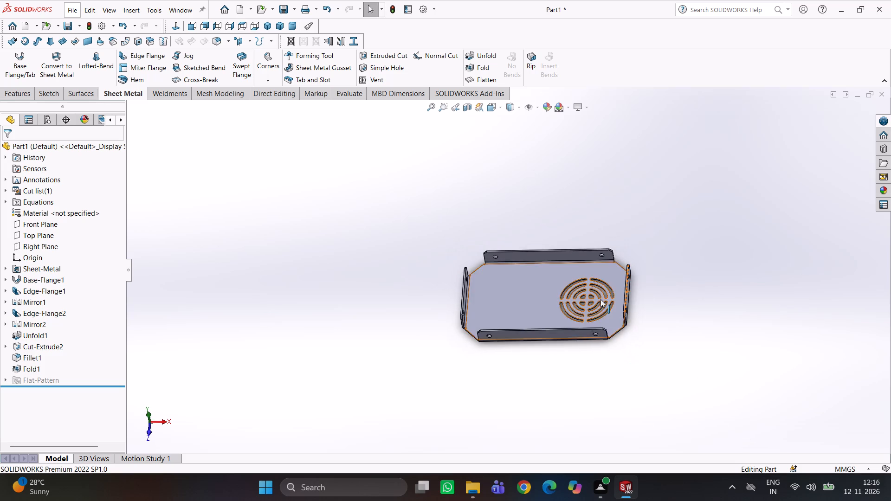
pyautogui.scroll(-4, 552, 318)
pyautogui.moveTo(623, 314); pyautogui.dragTo(681, 312, button='middle')
pyautogui.scroll(-4, 589, 308)
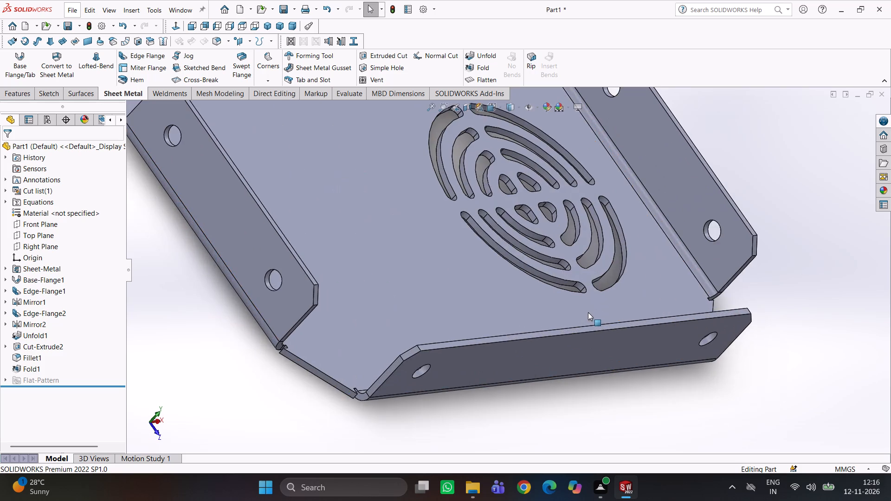
pyautogui.moveTo(589, 276); pyautogui.dragTo(558, 328, button='middle')
pyautogui.scroll(-2, 562, 294)
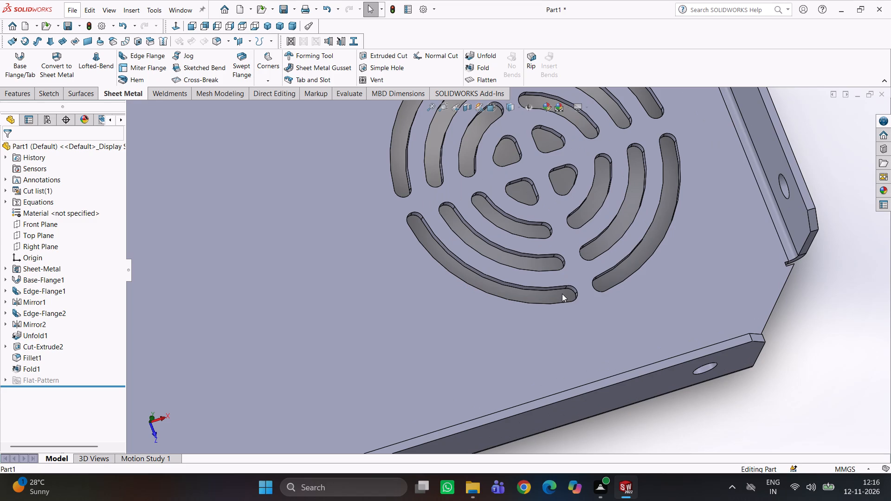
pyautogui.scroll(6, 648, 373)
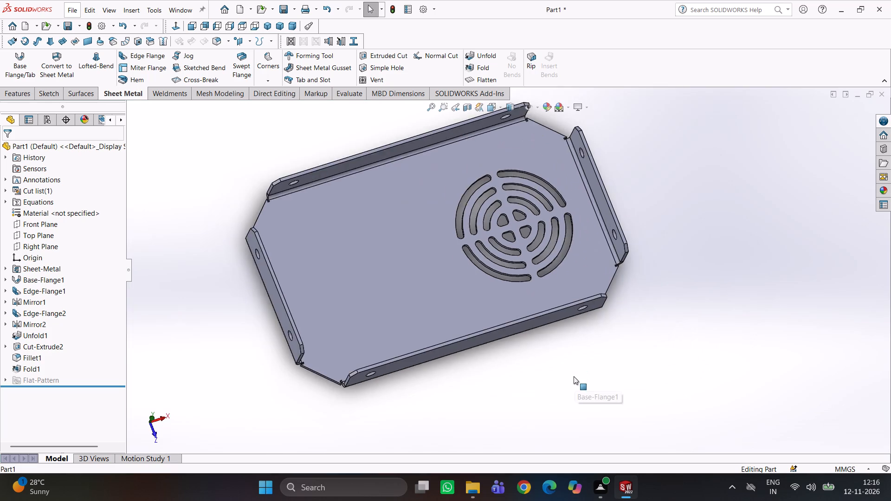
pyautogui.moveTo(562, 370); pyautogui.dragTo(608, 349, button='middle')
pyautogui.scroll(-5, 314, 251)
pyautogui.moveTo(602, 293); pyautogui.dragTo(520, 281, button='middle')
pyautogui.scroll(4, 533, 293)
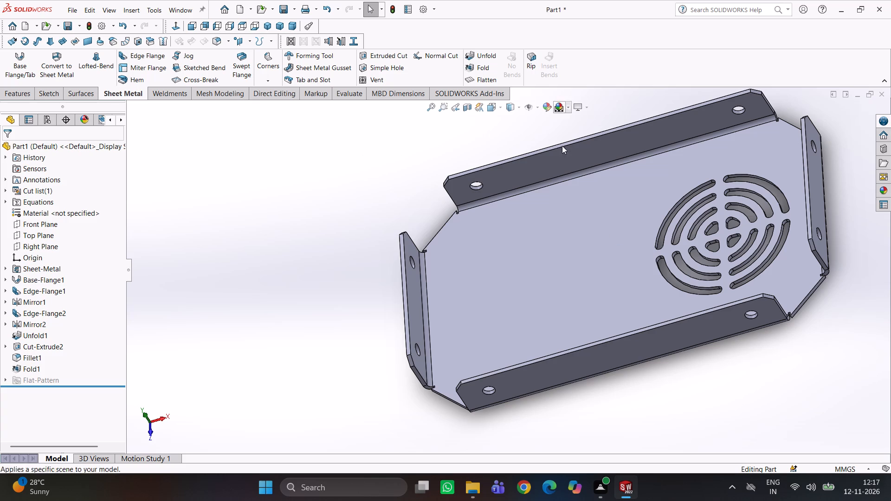
pyautogui.scroll(4, 620, 237)
pyautogui.scroll(-1, 638, 271)
pyautogui.moveTo(639, 280); pyautogui.dragTo(670, 342, button='middle')
pyautogui.scroll(-1, 620, 317)
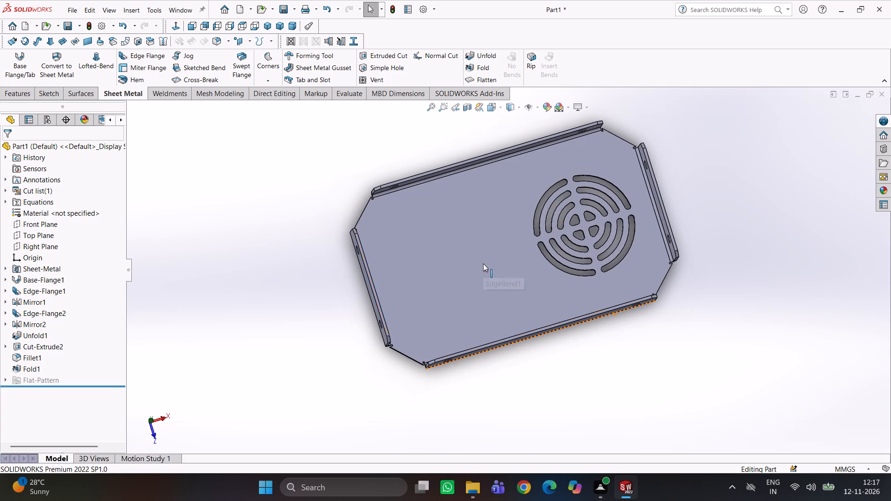
# Unfold all the bends, keeping the panel's base face fixed.
pyautogui.click(479, 53)
pyautogui.click(510, 232)
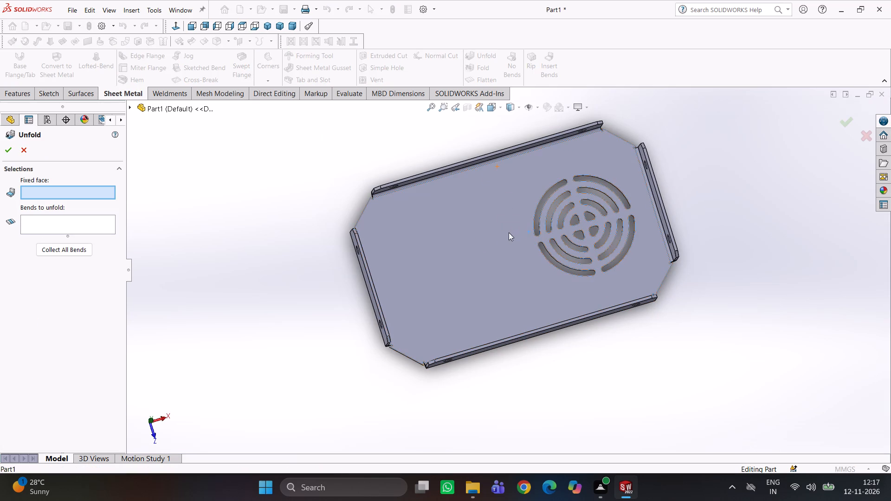
pyautogui.click(70, 255)
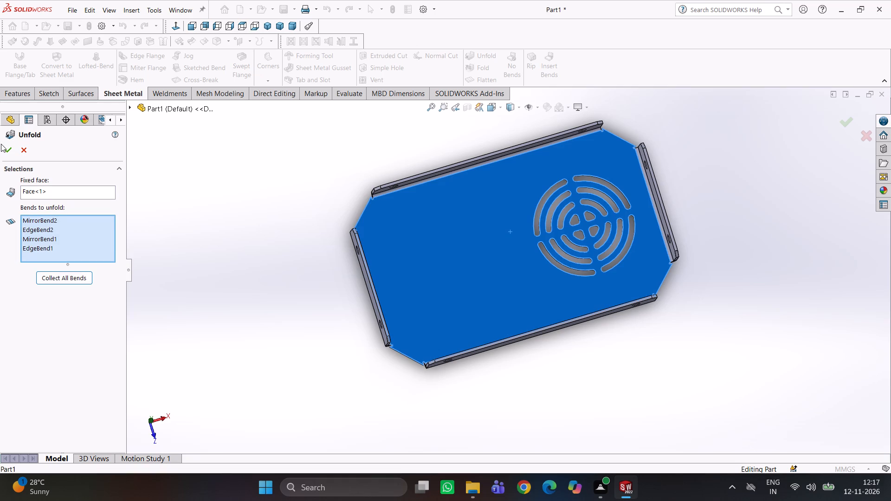
pyautogui.click(7, 147)
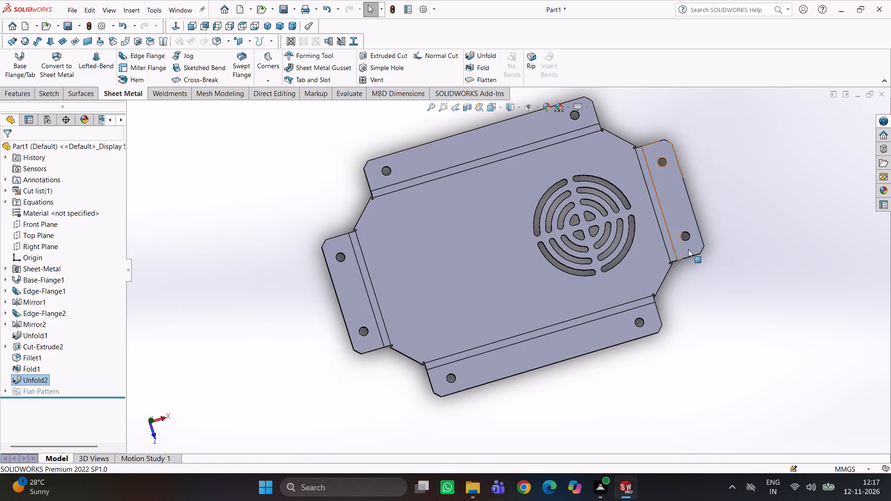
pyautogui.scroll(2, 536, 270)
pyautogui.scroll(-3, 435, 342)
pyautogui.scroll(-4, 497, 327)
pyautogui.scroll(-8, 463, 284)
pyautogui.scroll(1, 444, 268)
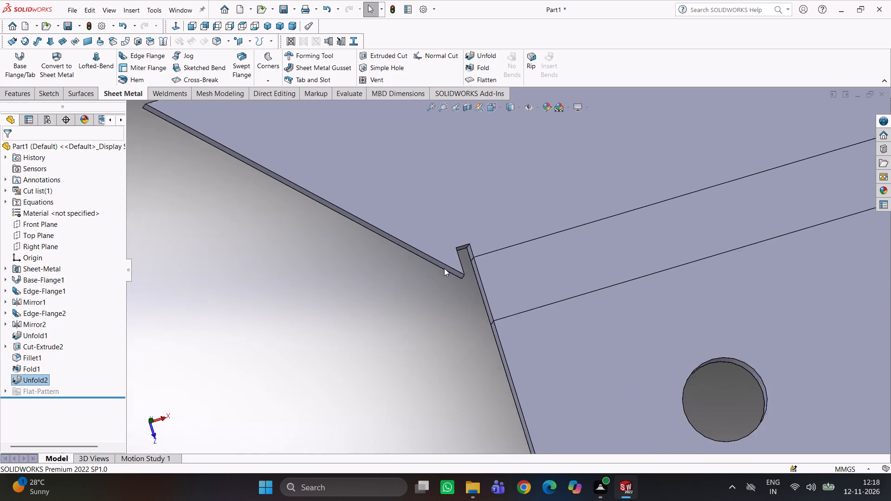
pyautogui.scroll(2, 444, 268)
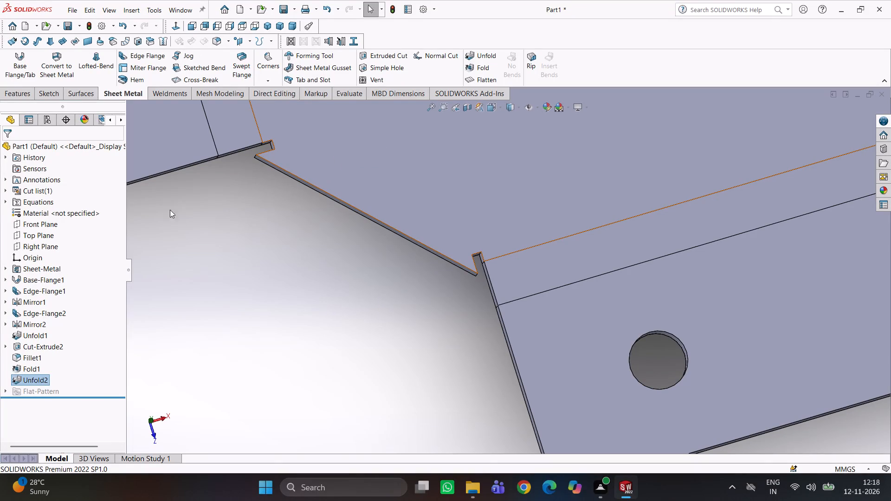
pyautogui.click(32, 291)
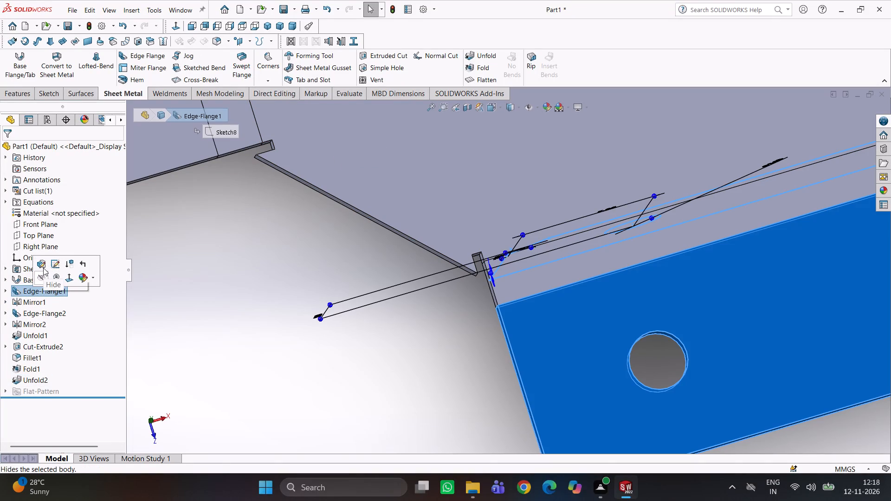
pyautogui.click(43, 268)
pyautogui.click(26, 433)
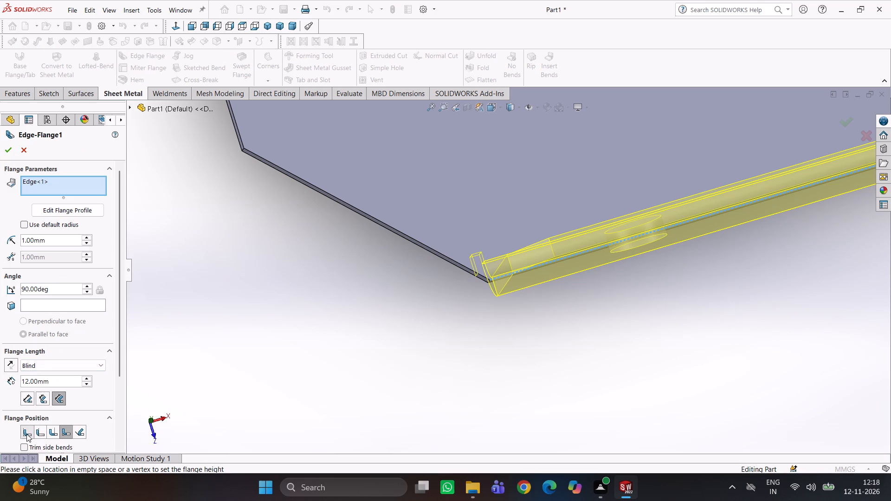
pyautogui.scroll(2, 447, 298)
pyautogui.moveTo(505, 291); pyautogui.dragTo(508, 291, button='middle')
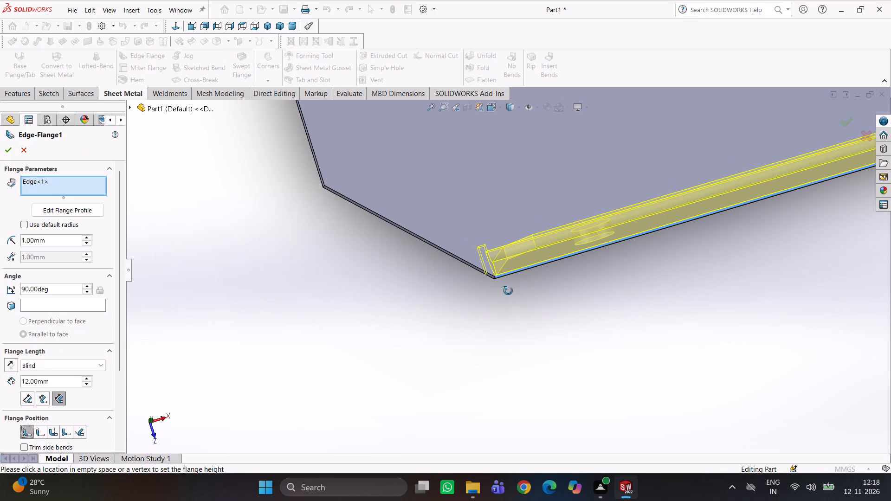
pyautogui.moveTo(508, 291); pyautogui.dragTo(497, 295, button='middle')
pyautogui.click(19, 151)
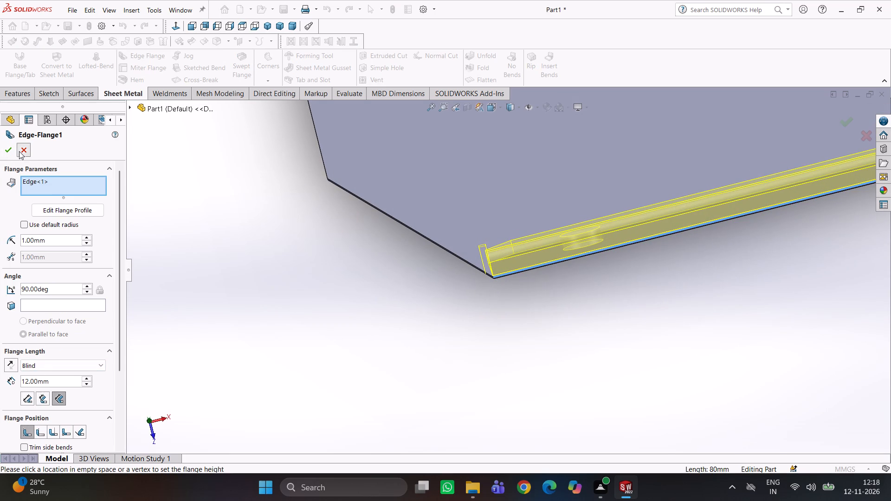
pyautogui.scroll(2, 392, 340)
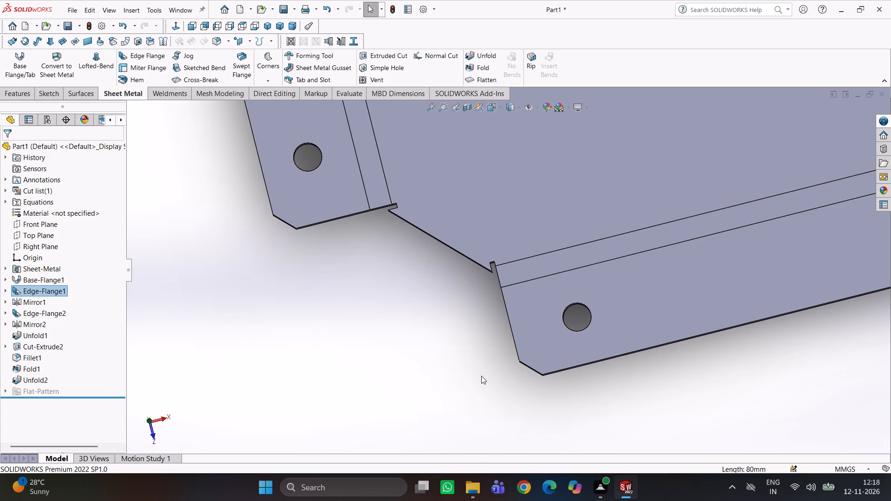
# Review the base flange's thickness parameters and sketch profile at the chamfered corner.
pyautogui.scroll(3, 580, 369)
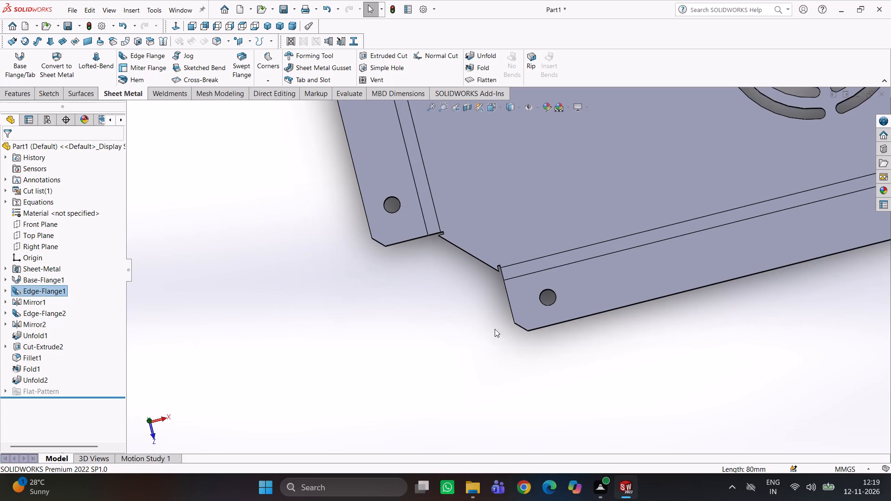
pyautogui.scroll(-2, 484, 302)
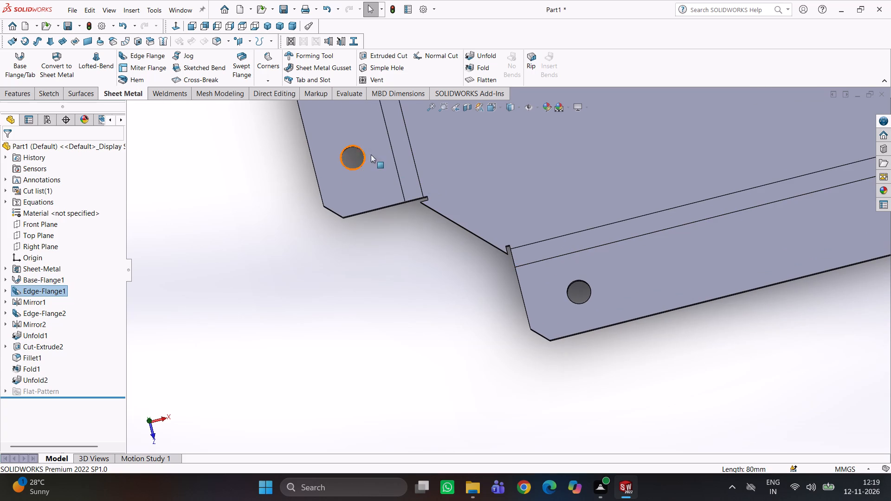
pyautogui.click(26, 280)
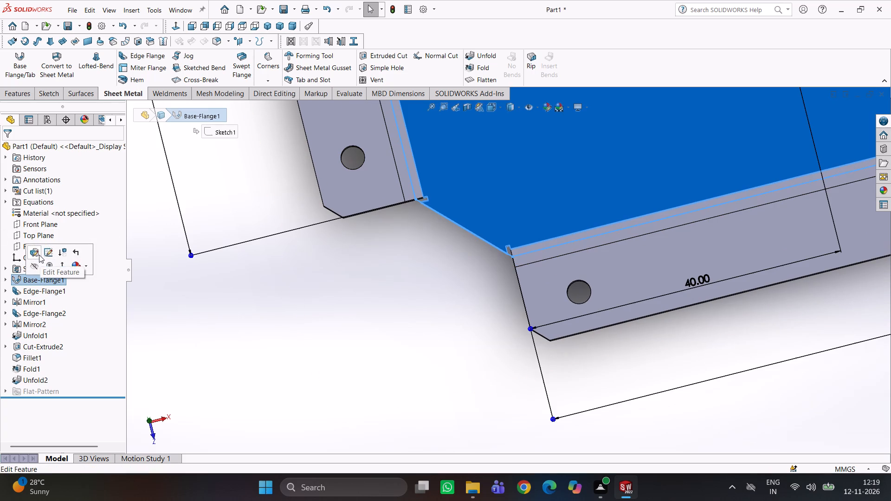
pyautogui.click(39, 255)
pyautogui.scroll(1, 362, 207)
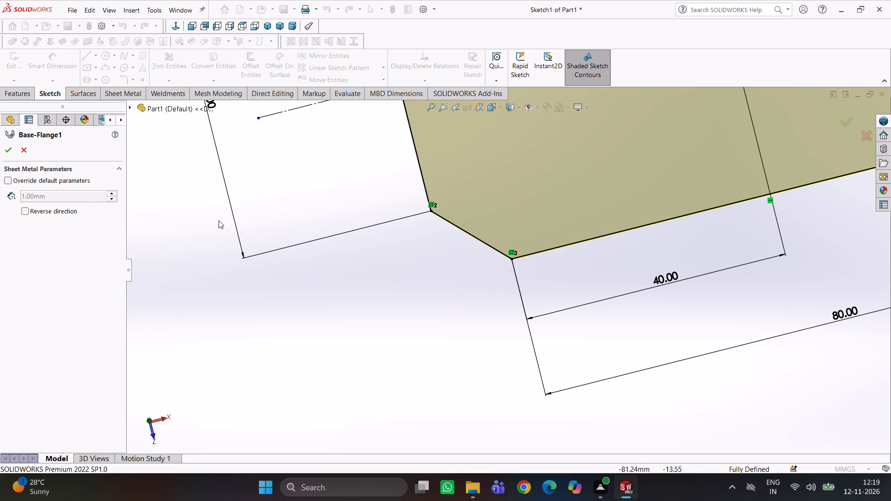
pyautogui.click(17, 146)
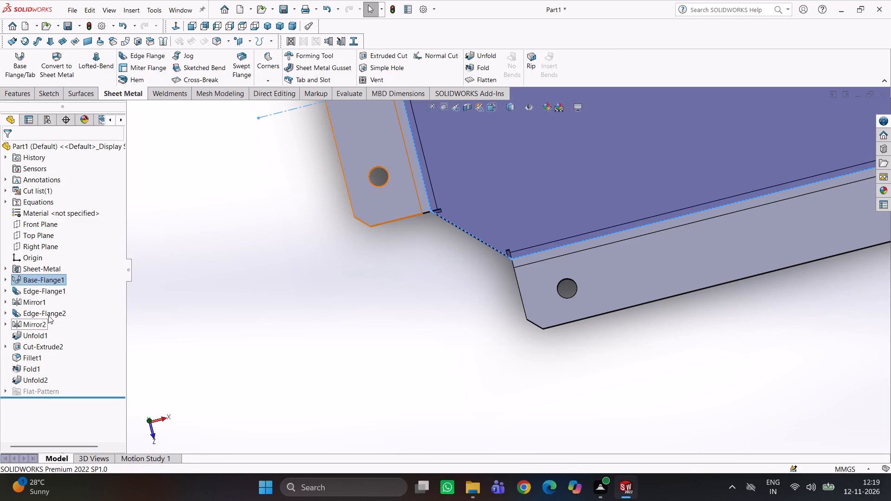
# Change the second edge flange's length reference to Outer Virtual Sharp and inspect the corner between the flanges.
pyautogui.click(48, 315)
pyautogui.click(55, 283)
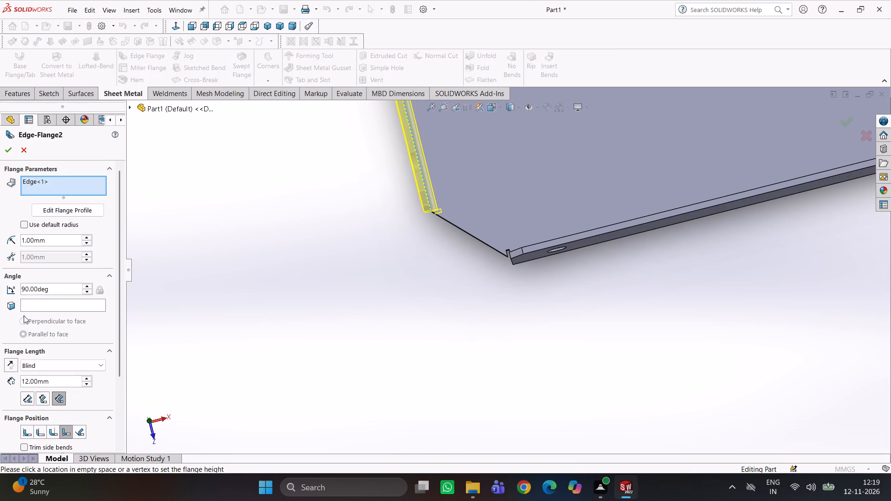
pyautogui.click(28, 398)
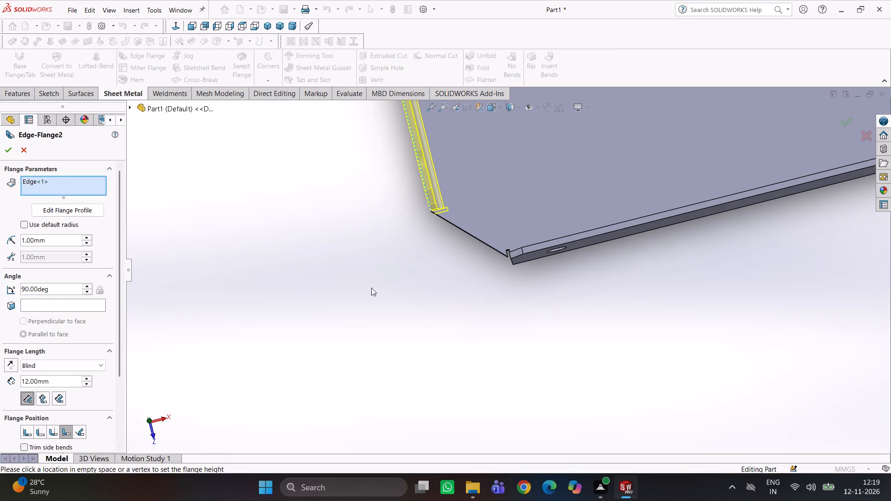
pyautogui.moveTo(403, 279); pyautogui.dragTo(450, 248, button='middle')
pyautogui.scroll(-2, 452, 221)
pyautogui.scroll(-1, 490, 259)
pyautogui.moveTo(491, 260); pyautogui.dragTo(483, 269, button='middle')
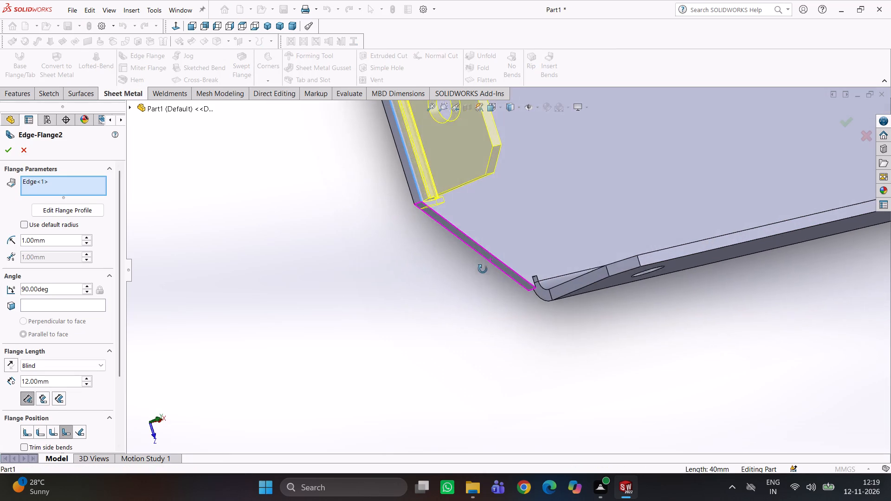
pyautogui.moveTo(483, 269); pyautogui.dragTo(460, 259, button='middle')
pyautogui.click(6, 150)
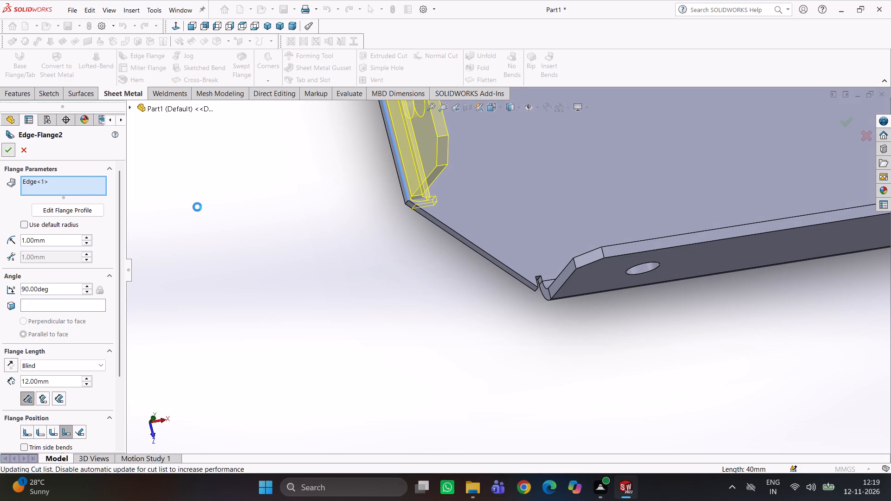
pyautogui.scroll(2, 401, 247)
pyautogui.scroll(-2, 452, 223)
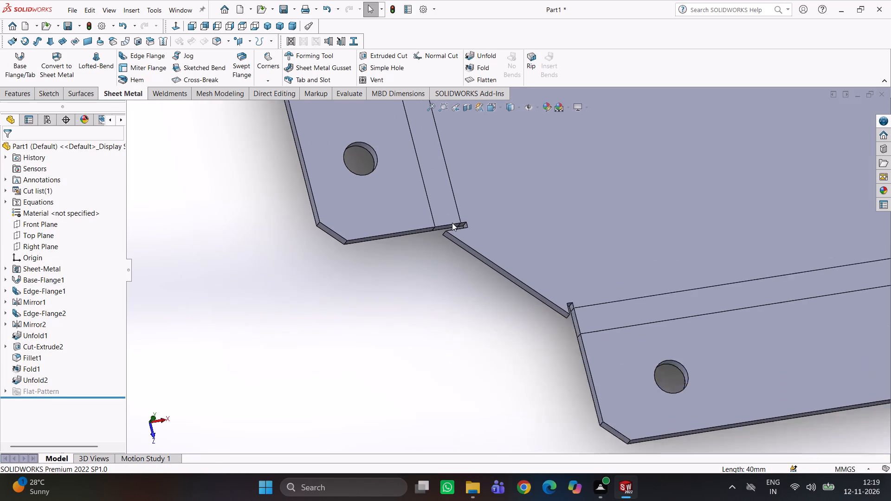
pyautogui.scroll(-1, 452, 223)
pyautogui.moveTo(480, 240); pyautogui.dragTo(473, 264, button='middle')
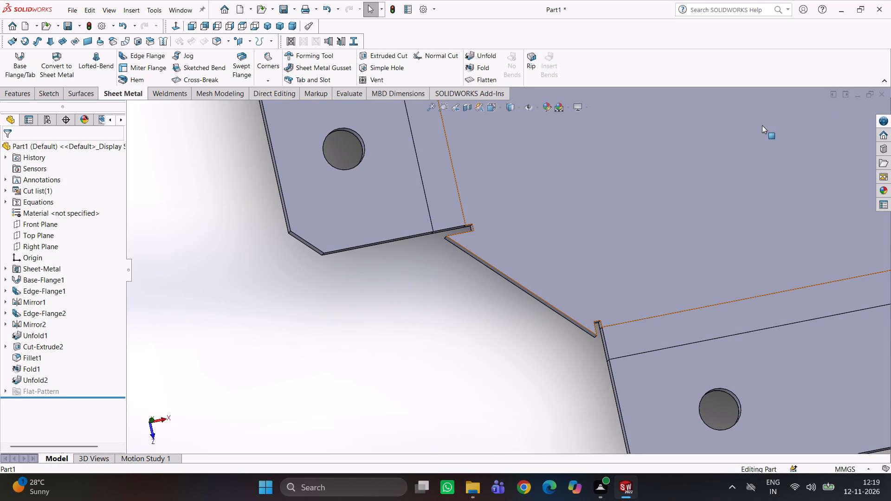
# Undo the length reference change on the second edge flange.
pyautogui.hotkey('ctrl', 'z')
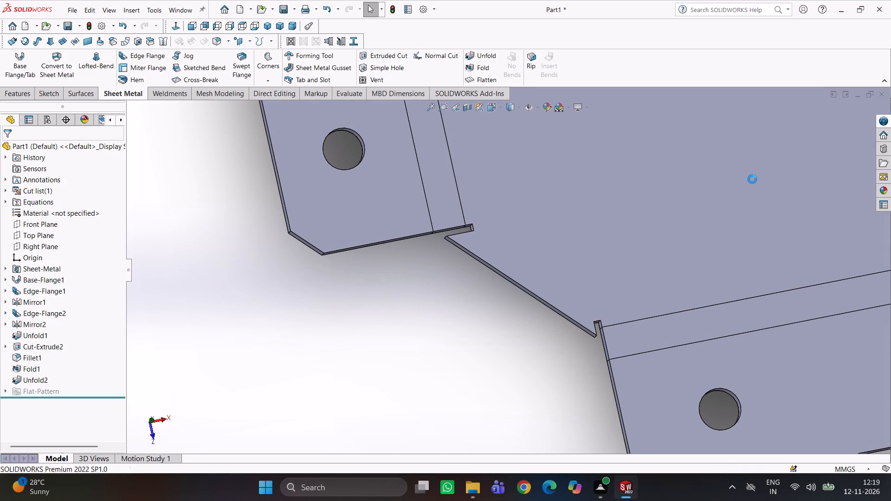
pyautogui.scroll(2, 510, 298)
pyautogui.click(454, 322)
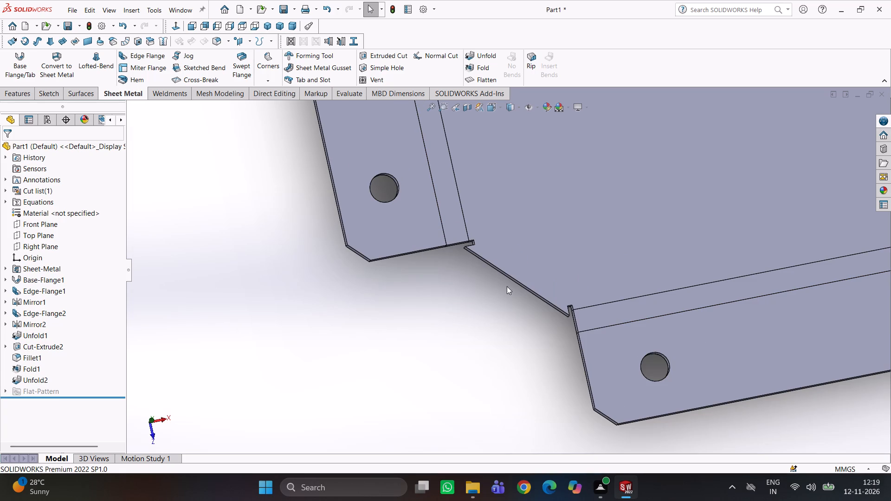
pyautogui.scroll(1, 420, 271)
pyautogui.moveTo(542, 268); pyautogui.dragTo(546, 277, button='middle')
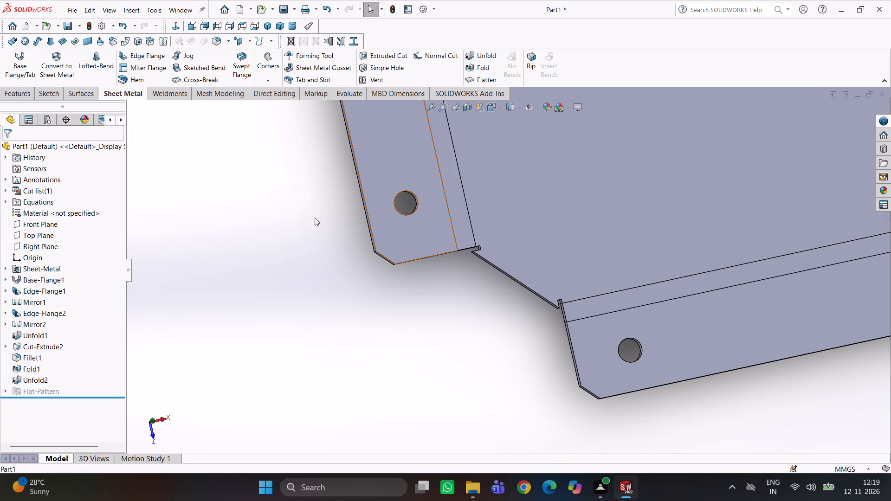
# Recheck the base flange's parameters and profile edges around the chamfered corner.
pyautogui.click(40, 268)
pyautogui.click(43, 278)
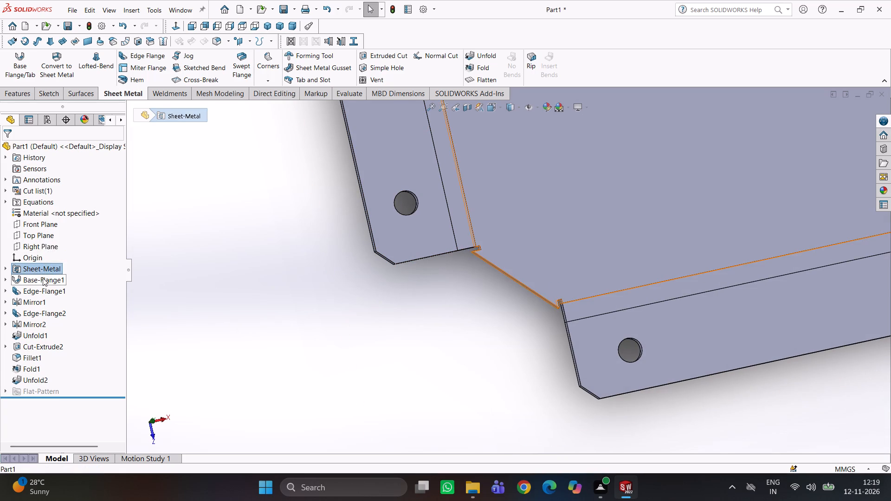
pyautogui.click(53, 249)
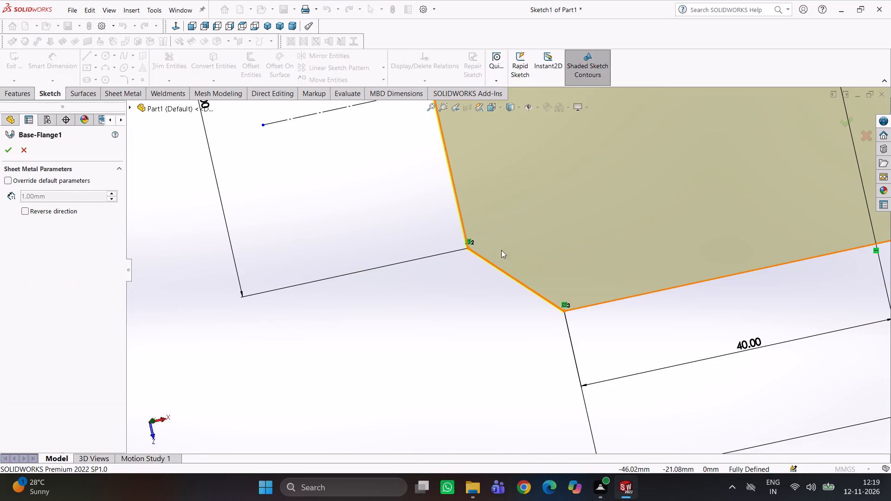
pyautogui.click(114, 91)
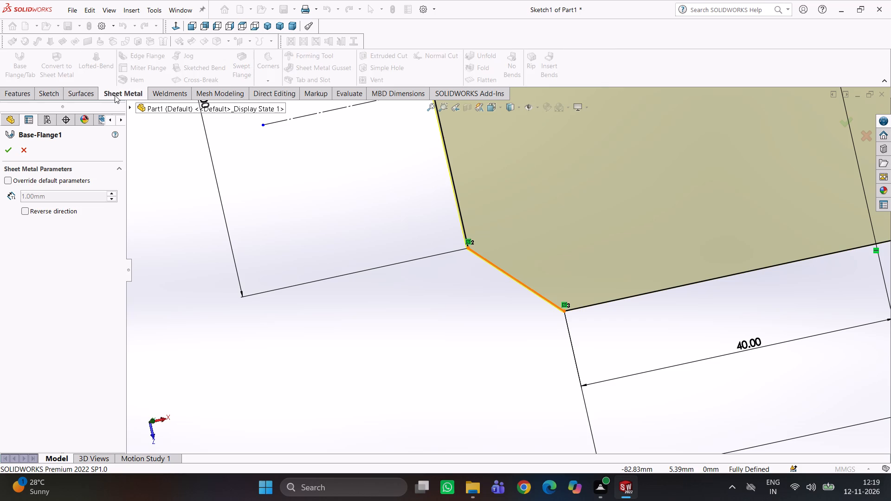
pyautogui.click(11, 145)
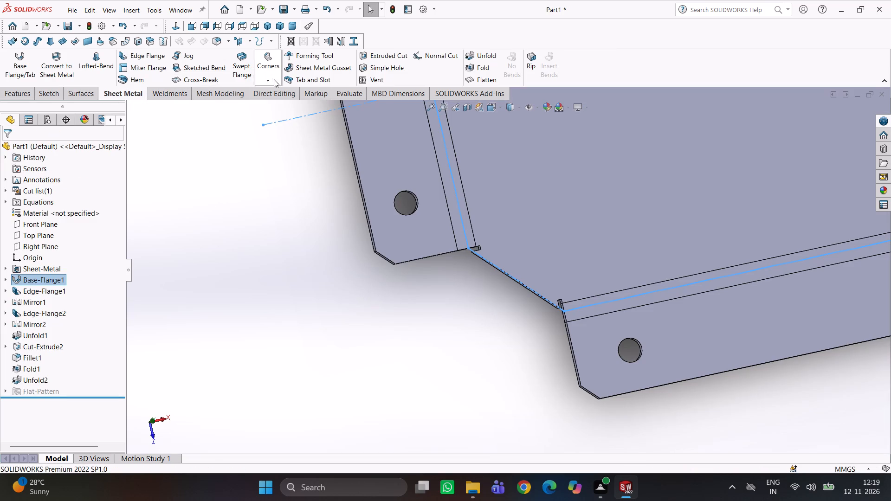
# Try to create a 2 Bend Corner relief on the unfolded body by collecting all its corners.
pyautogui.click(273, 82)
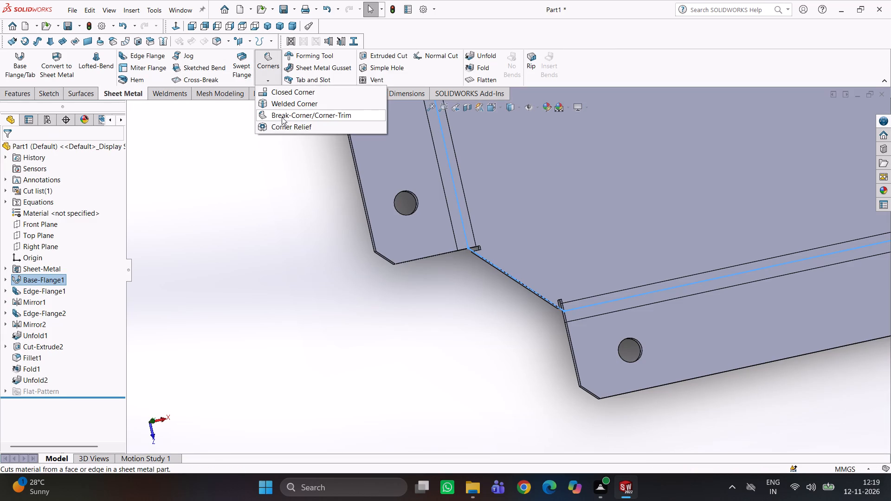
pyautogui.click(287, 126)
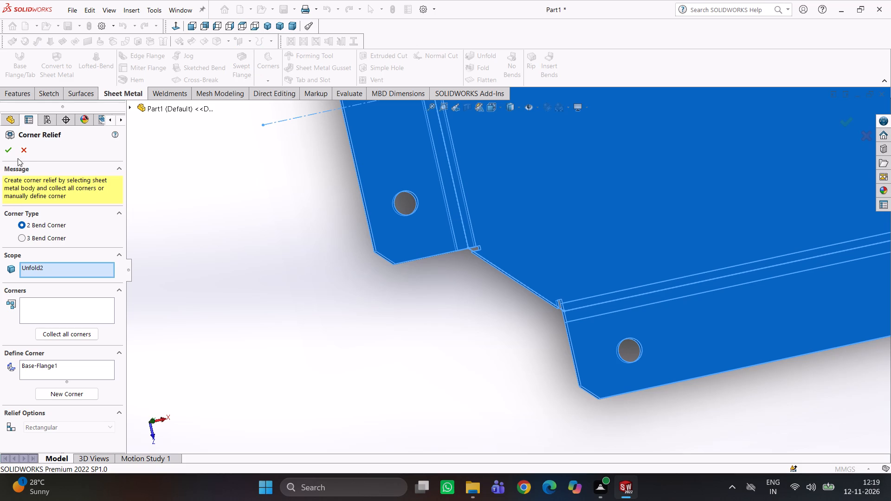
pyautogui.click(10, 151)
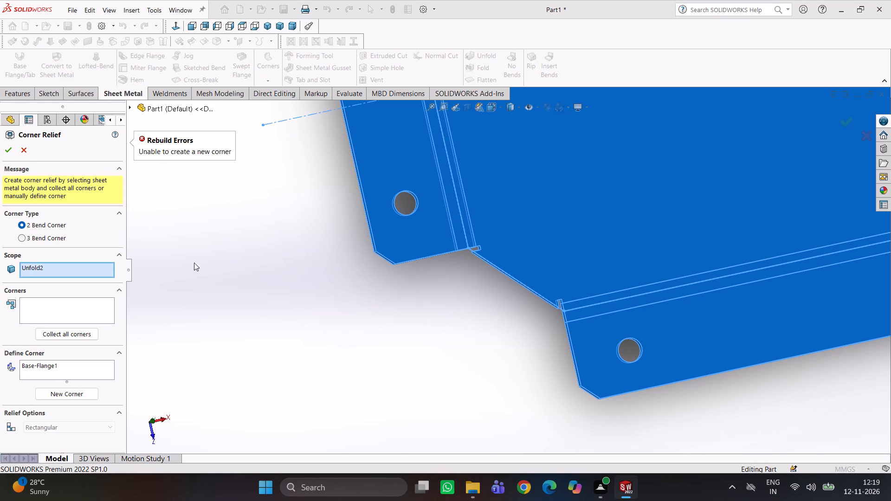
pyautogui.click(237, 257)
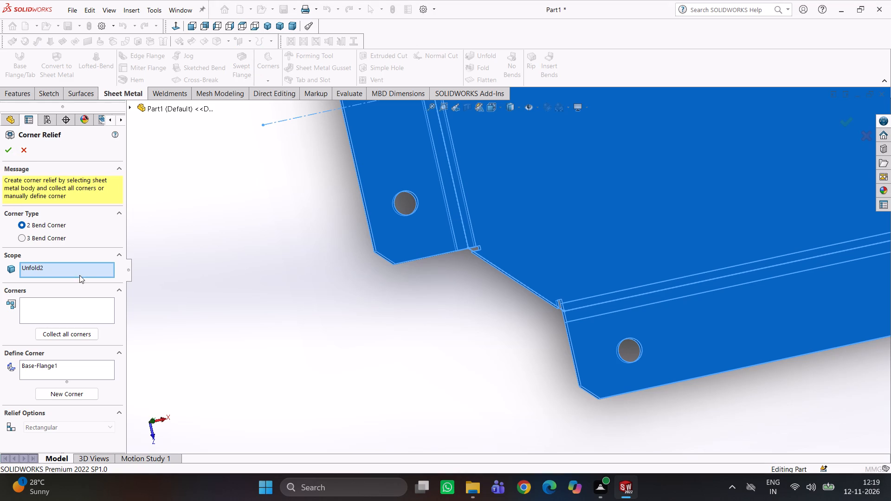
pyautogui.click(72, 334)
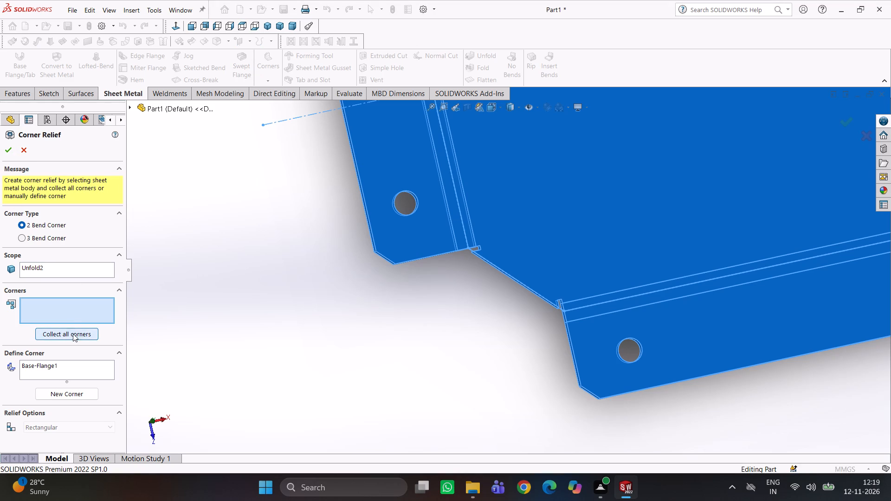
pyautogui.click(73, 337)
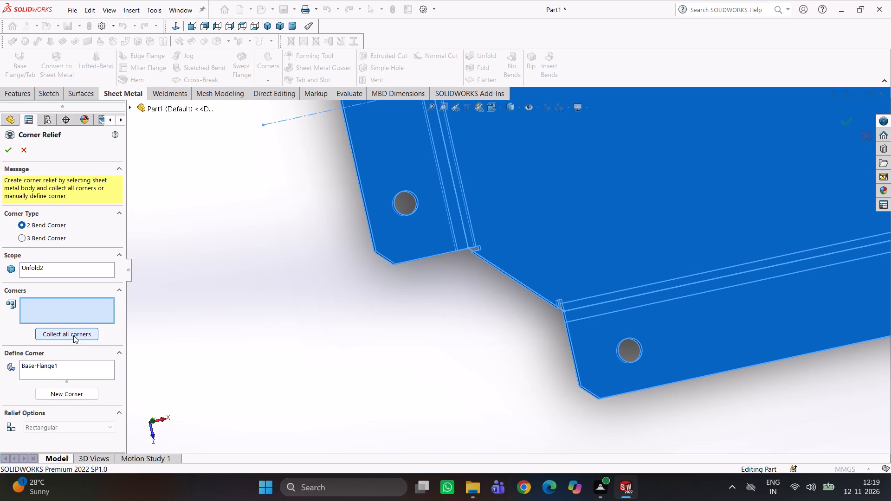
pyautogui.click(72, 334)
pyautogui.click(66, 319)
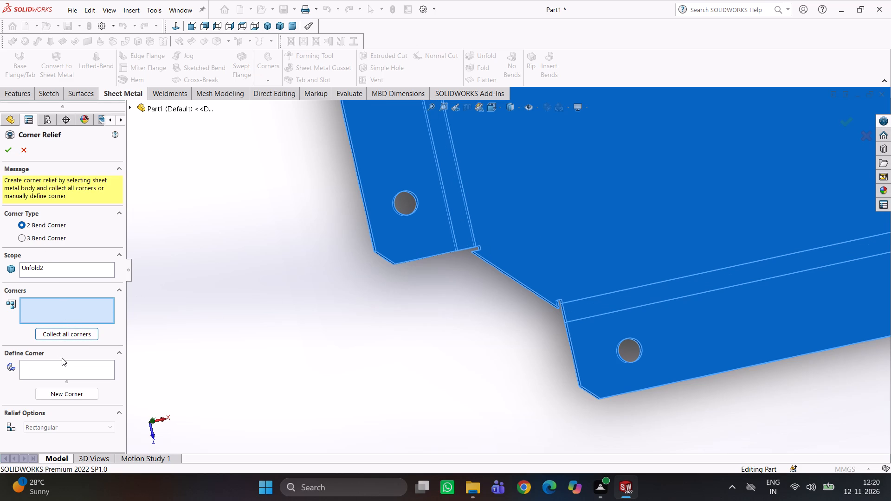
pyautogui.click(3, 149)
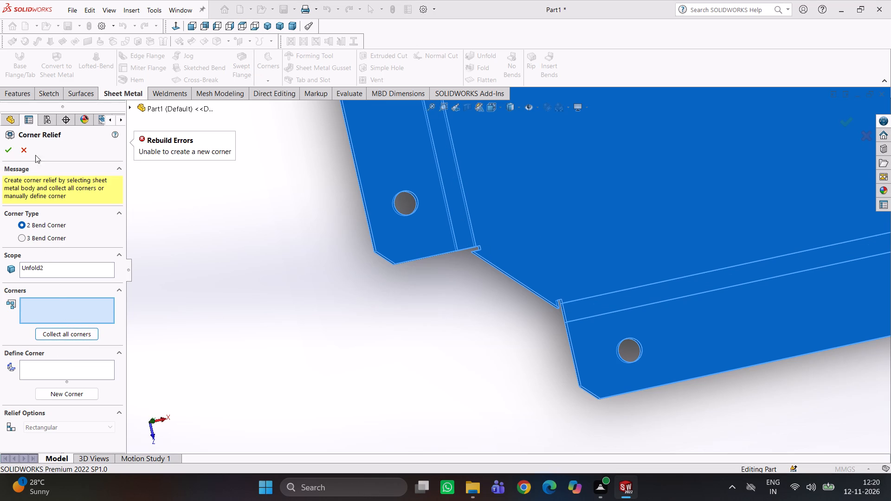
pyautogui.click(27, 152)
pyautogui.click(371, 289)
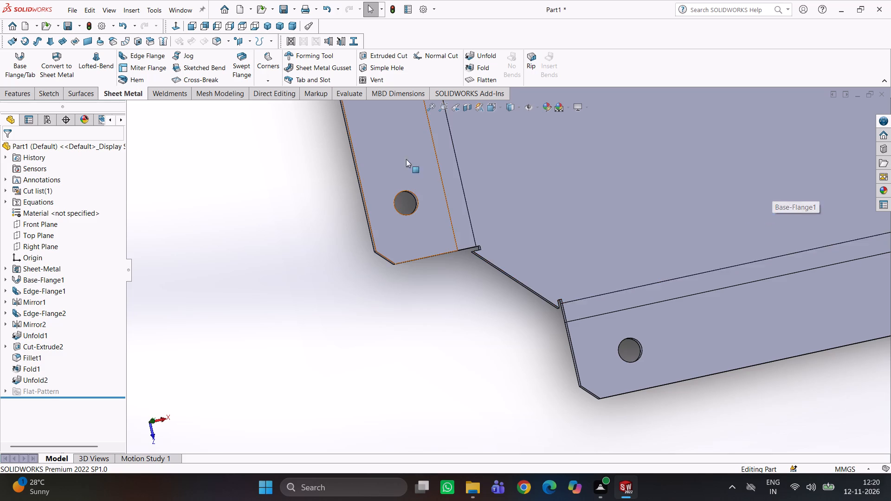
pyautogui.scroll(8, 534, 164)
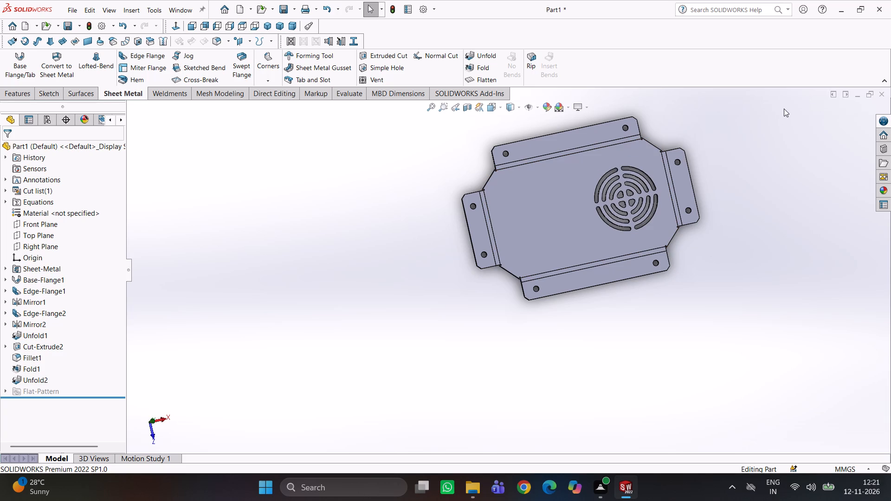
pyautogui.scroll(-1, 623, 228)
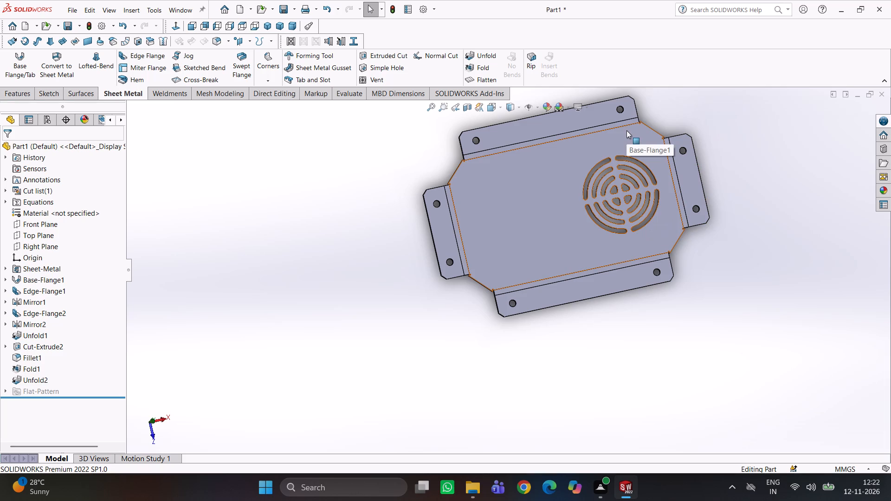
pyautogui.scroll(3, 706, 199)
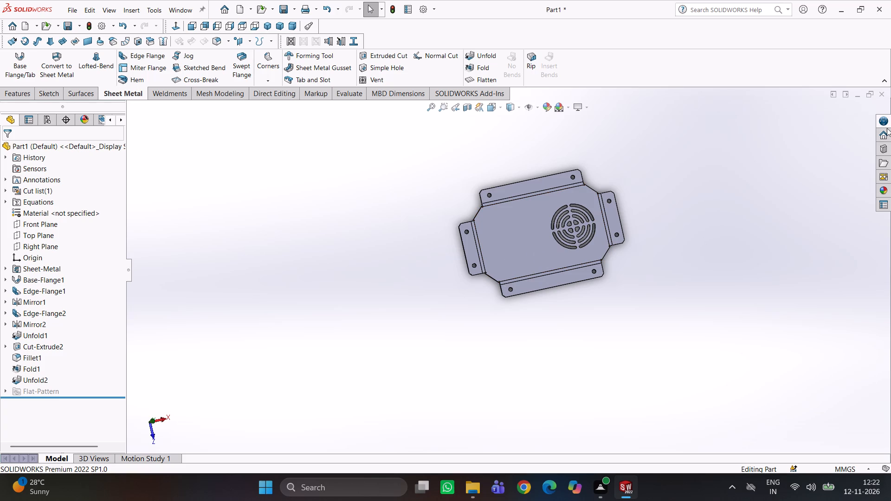
# Open the louvers folder of the forming tools in the Design Library and select the louver tool.
pyautogui.click(881, 148)
pyautogui.click(730, 124)
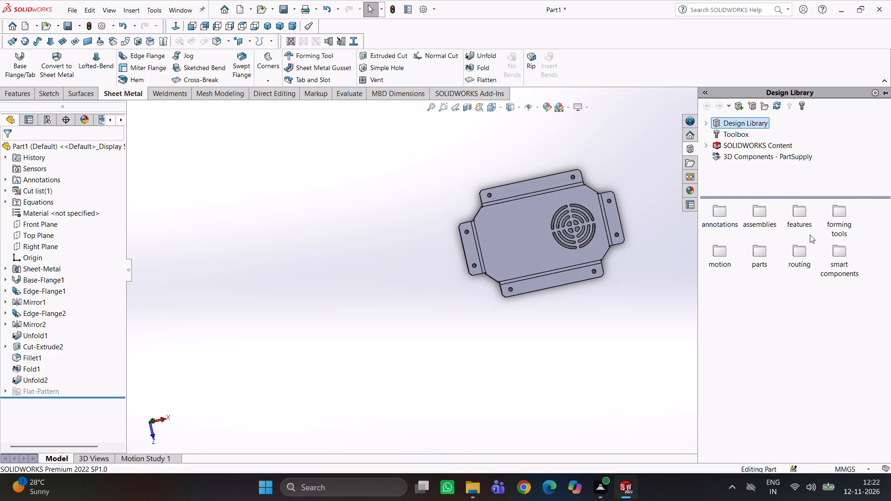
pyautogui.click(842, 216)
pyautogui.doubleClick(841, 213)
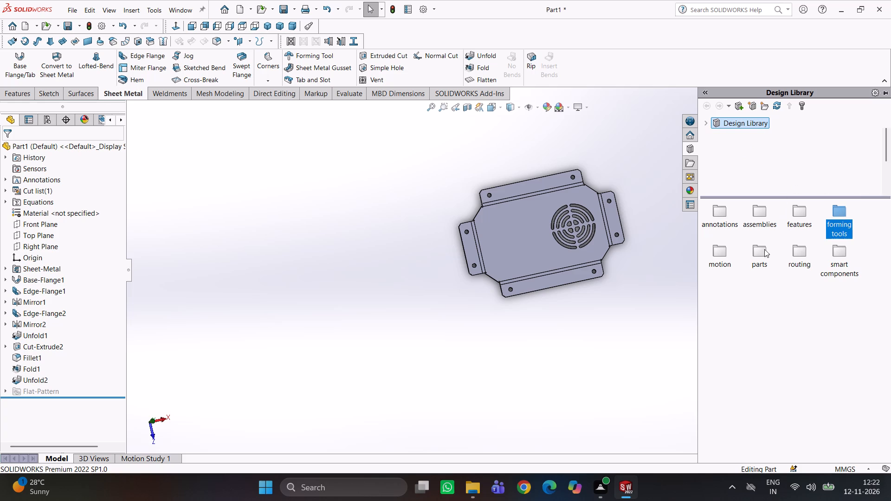
pyautogui.doubleClick(727, 215)
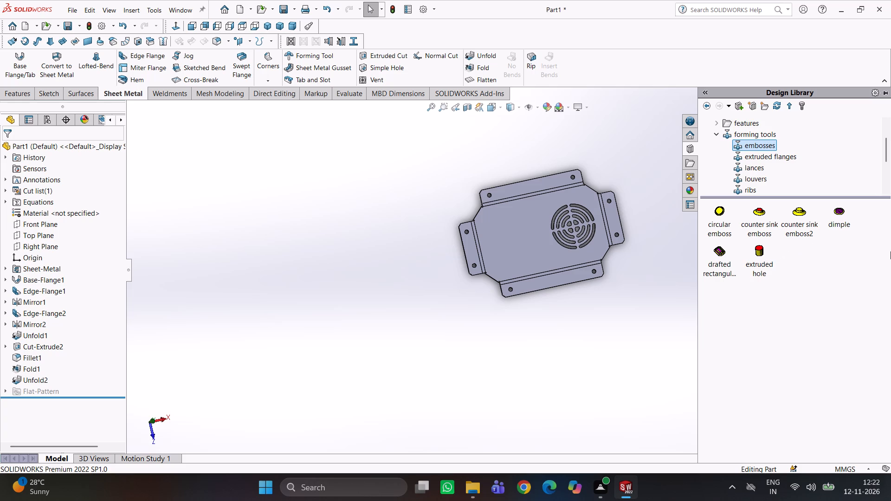
pyautogui.click(758, 180)
pyautogui.click(724, 212)
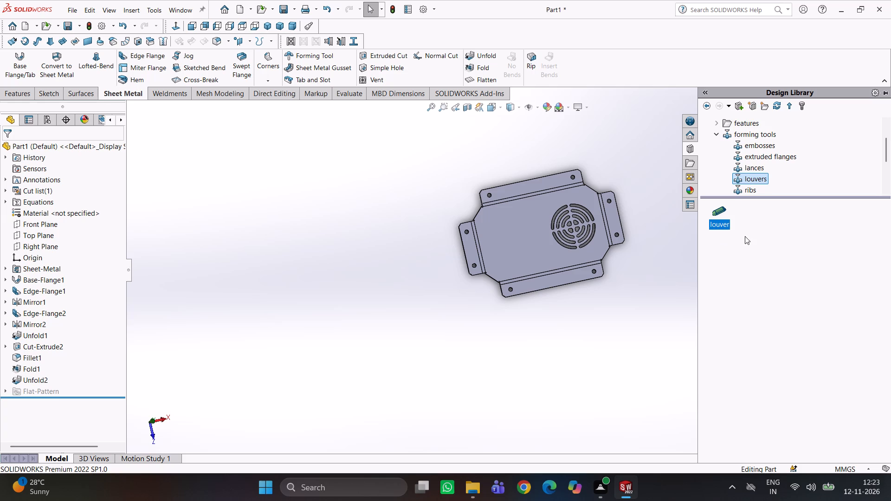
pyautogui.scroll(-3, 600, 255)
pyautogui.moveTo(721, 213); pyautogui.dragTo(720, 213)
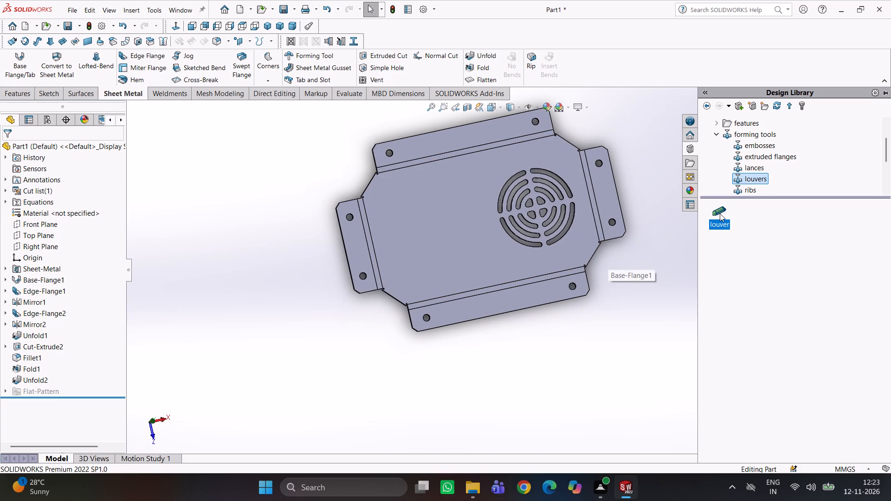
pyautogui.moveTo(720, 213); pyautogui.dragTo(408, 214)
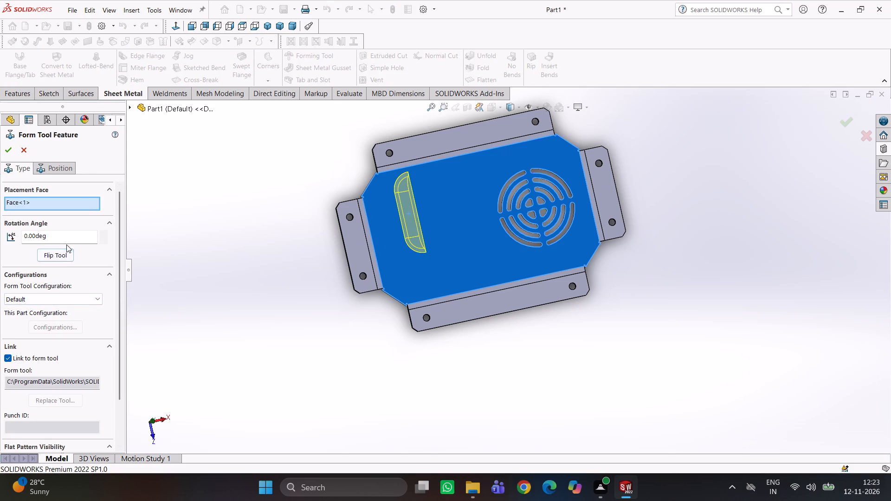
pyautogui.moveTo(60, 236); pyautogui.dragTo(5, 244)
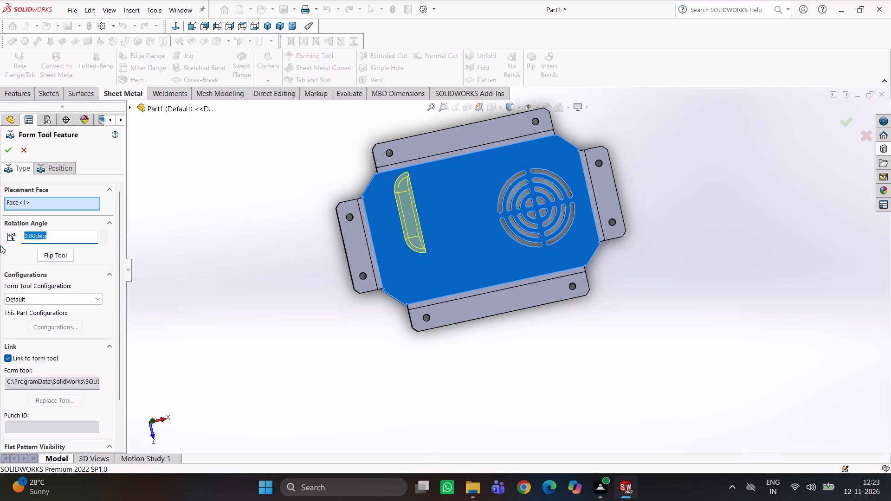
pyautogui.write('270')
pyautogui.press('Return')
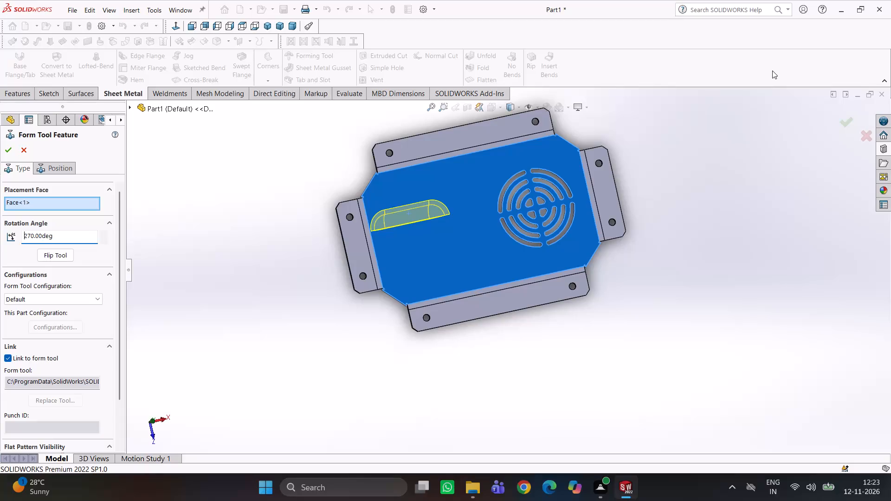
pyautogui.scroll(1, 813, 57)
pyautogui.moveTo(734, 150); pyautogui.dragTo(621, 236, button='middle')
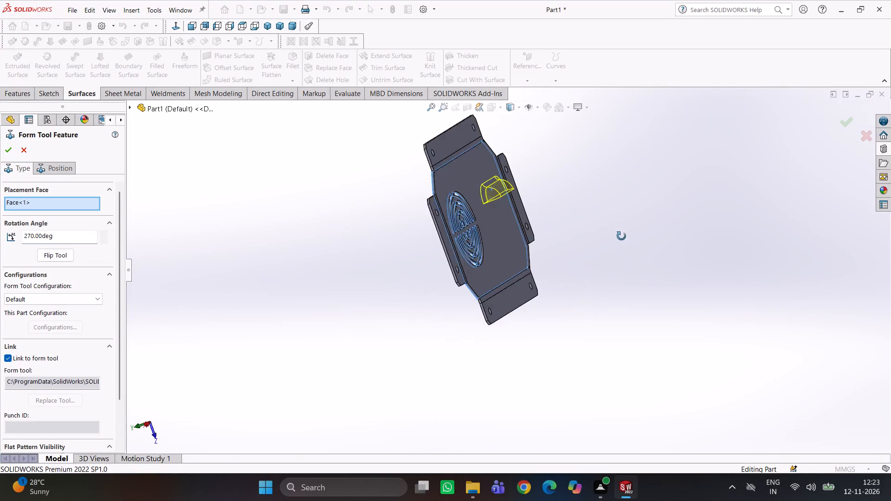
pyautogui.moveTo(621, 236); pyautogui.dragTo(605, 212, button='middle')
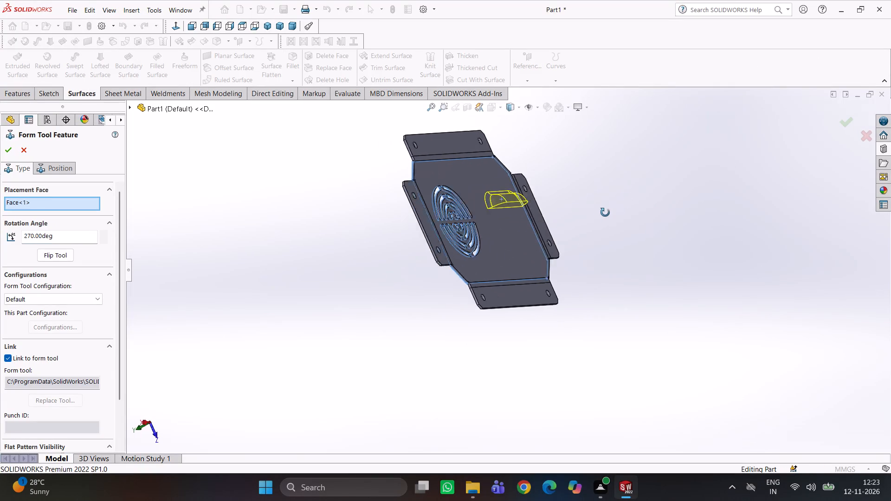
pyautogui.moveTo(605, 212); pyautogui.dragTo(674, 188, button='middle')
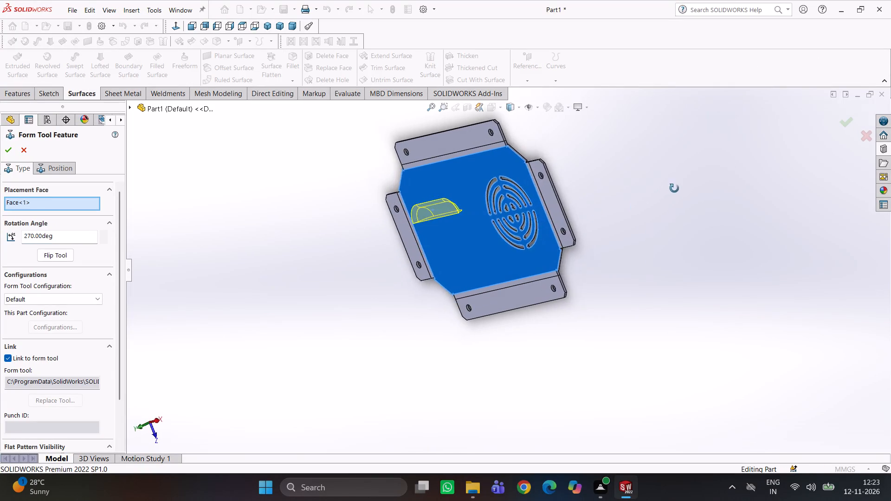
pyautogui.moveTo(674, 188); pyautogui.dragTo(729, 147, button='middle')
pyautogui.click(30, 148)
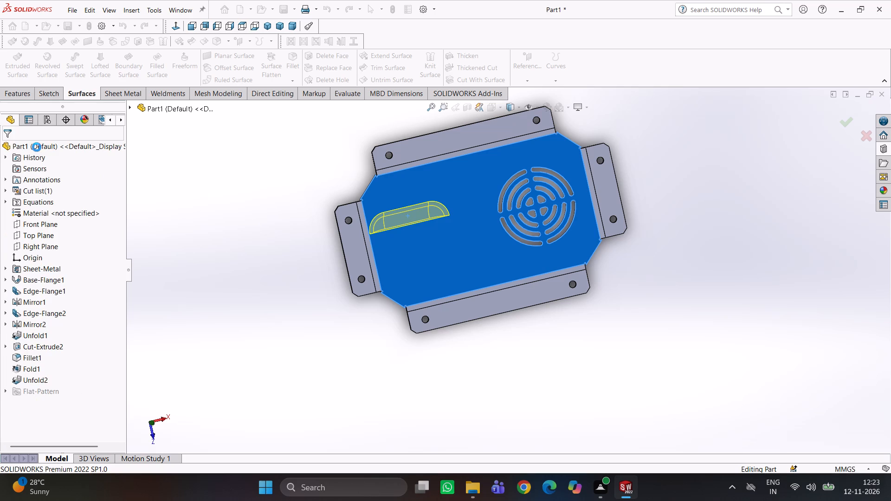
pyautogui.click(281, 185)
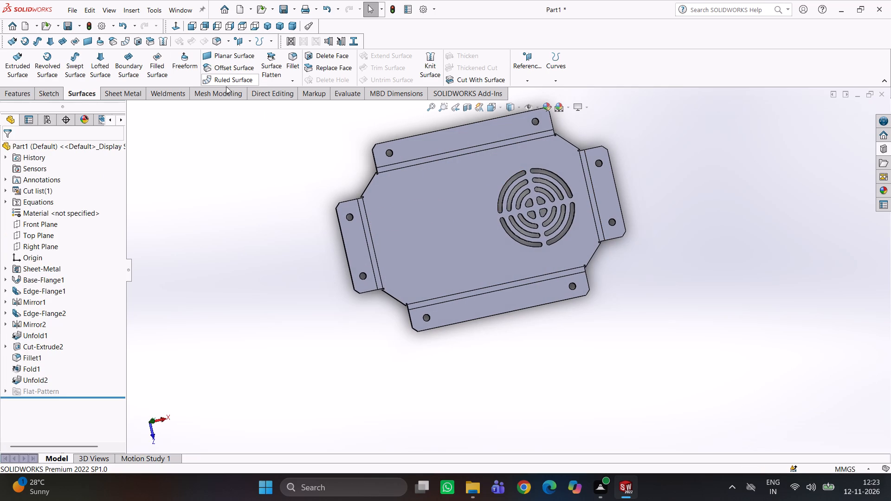
# Fold all the unfolded flange bends back up, keeping the base flange face fixed.
pyautogui.click(131, 94)
pyautogui.click(485, 64)
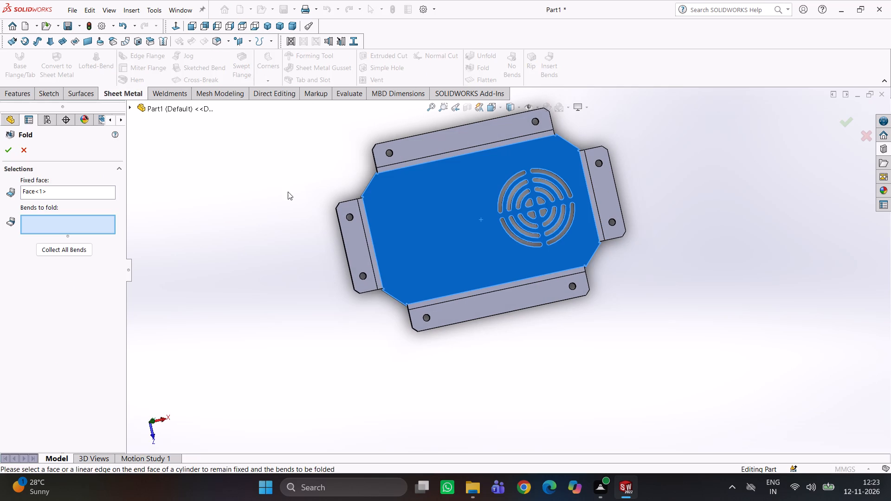
pyautogui.click(70, 245)
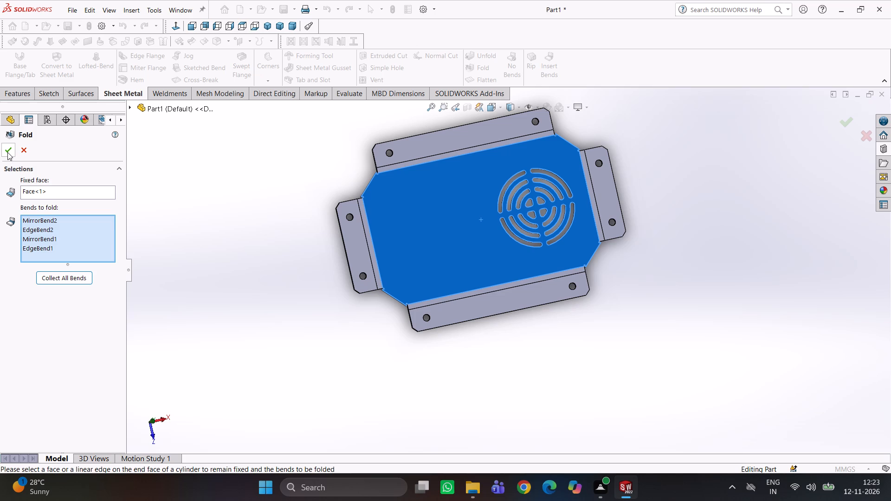
pyautogui.click(7, 152)
pyautogui.click(226, 261)
# Place the louver forming tool on the folded panel's base face beside the vent with a rotation angle of 270 degrees.
pyautogui.scroll(-1, 497, 228)
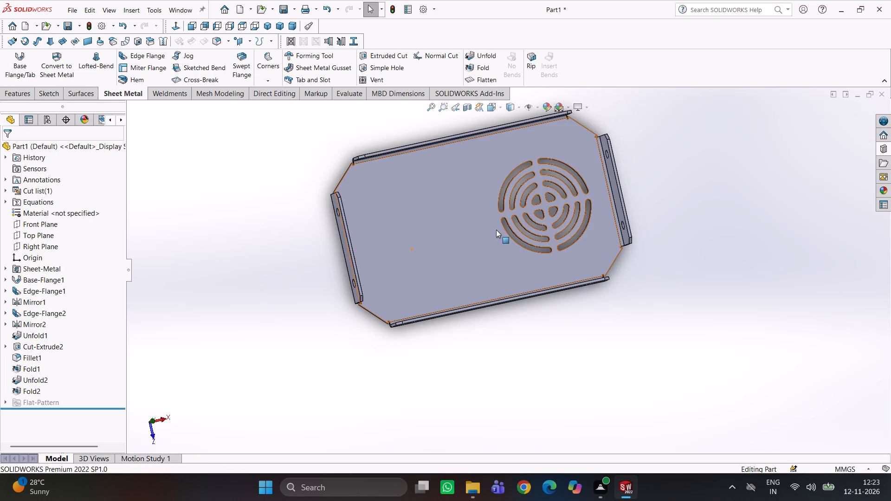
pyautogui.moveTo(489, 236); pyautogui.dragTo(491, 212, button='middle')
pyautogui.click(889, 148)
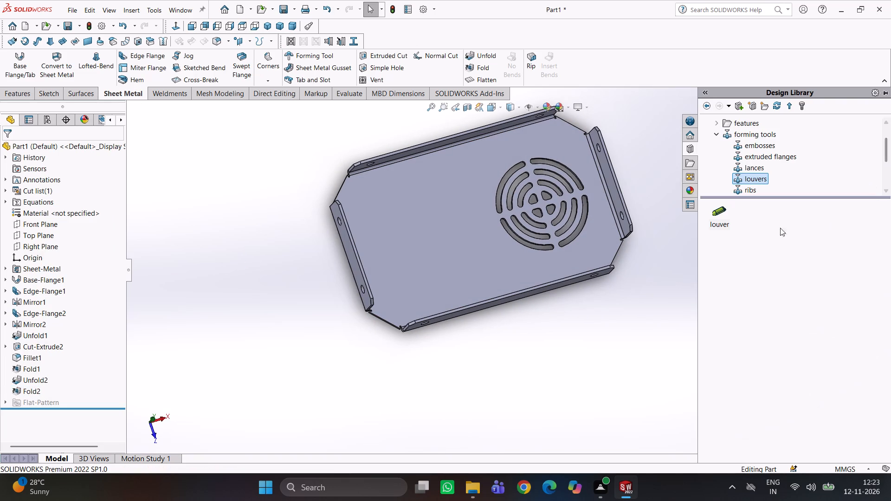
pyautogui.moveTo(722, 217); pyautogui.dragTo(401, 217)
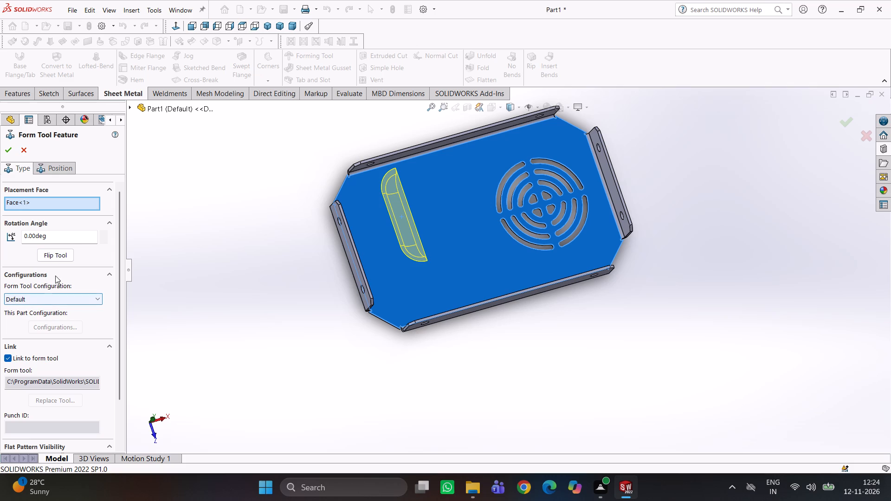
pyautogui.moveTo(35, 233); pyautogui.dragTo(10, 237)
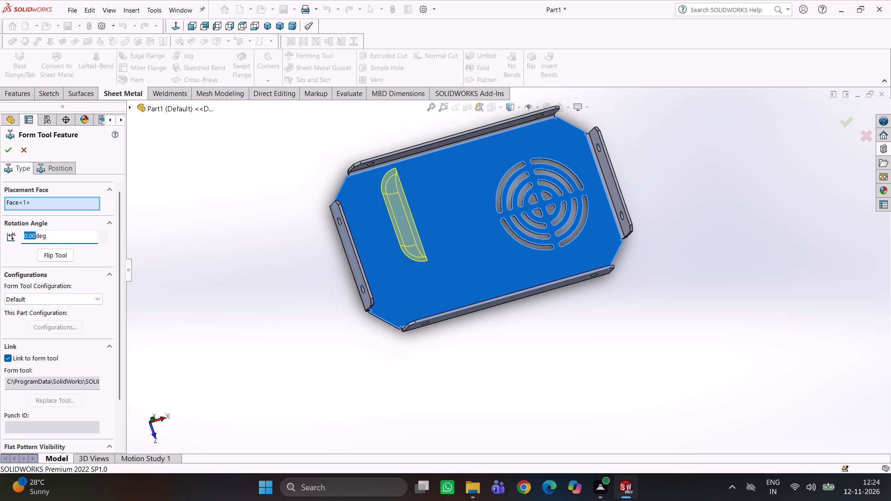
pyautogui.write('270')
pyautogui.press('Return')
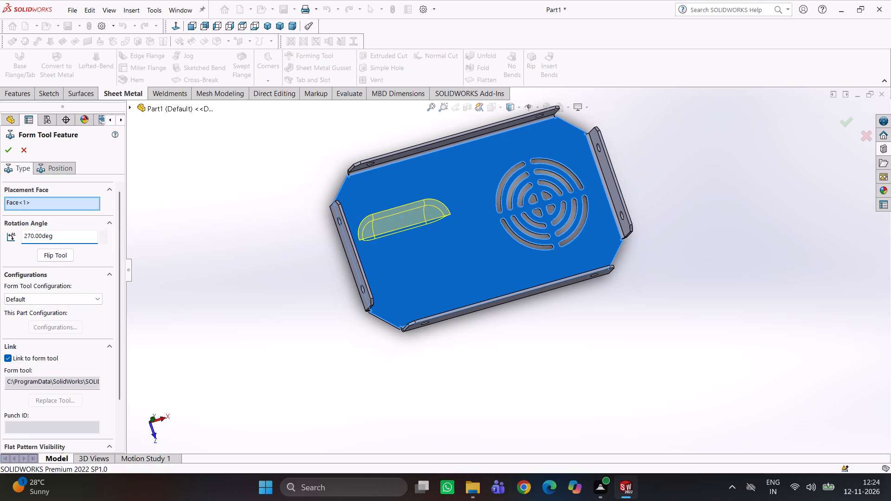
# Position the louver's centre point 25 mm from the short flange on the side opposite the circular vent.
pyautogui.moveTo(273, 212); pyautogui.dragTo(322, 189, button='middle')
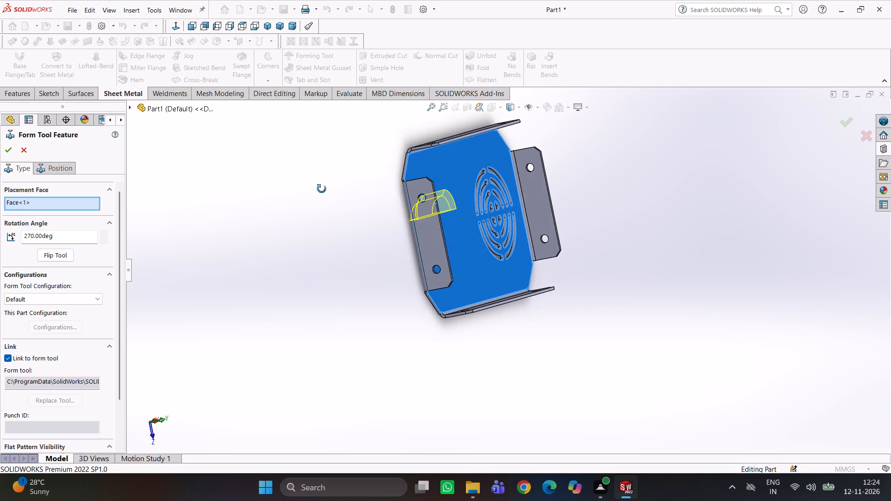
pyautogui.moveTo(322, 189); pyautogui.dragTo(314, 192, button='middle')
pyautogui.scroll(-4, 385, 197)
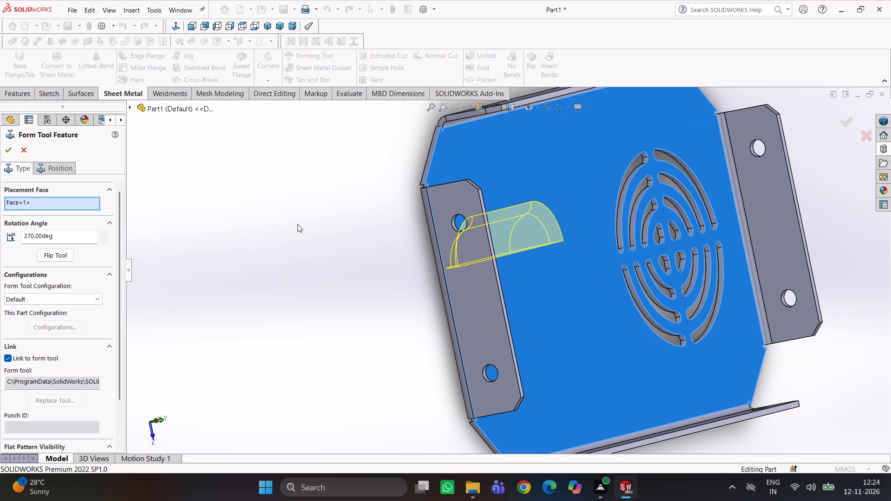
pyautogui.click(69, 169)
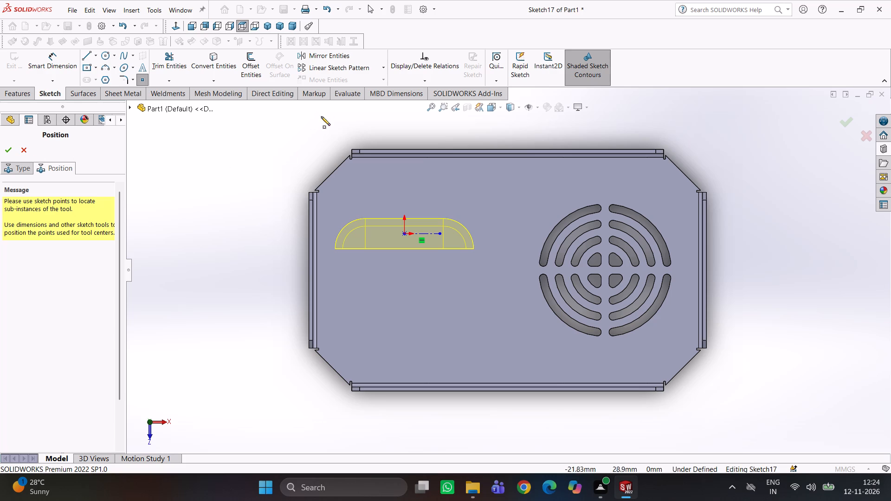
pyautogui.click(14, 97)
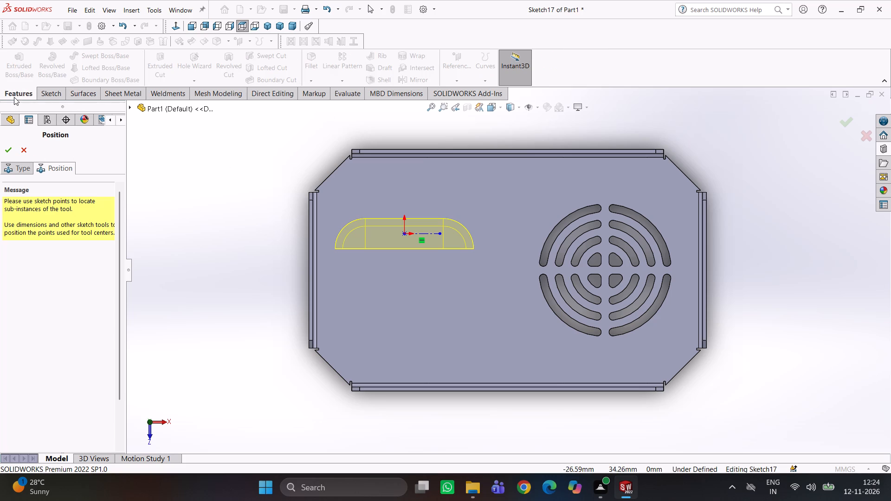
pyautogui.click(70, 92)
pyautogui.click(57, 92)
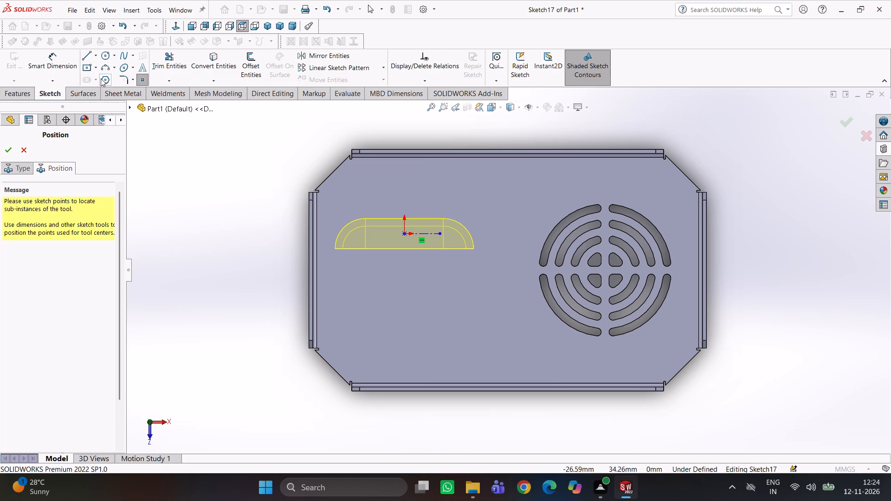
pyautogui.click(62, 72)
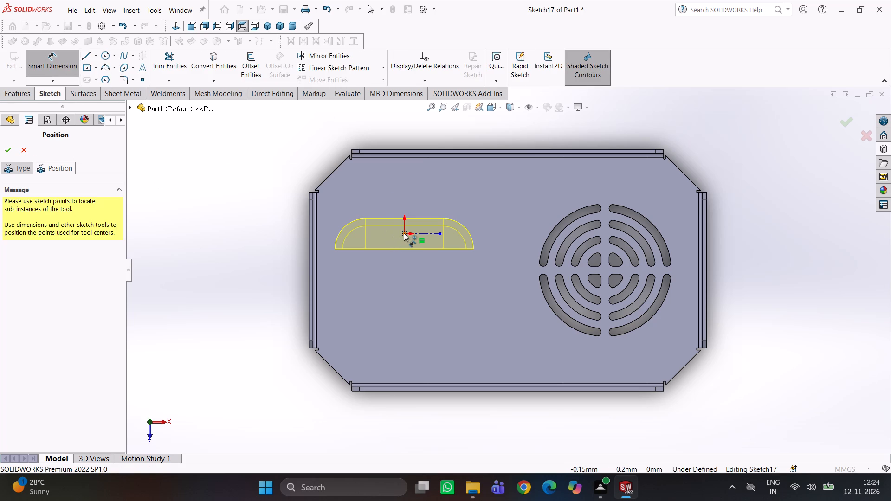
pyautogui.click(404, 233)
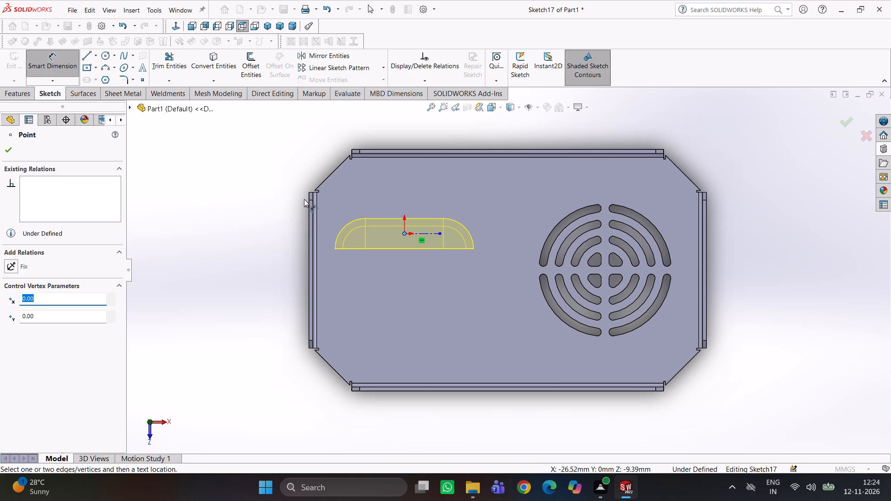
pyautogui.click(313, 211)
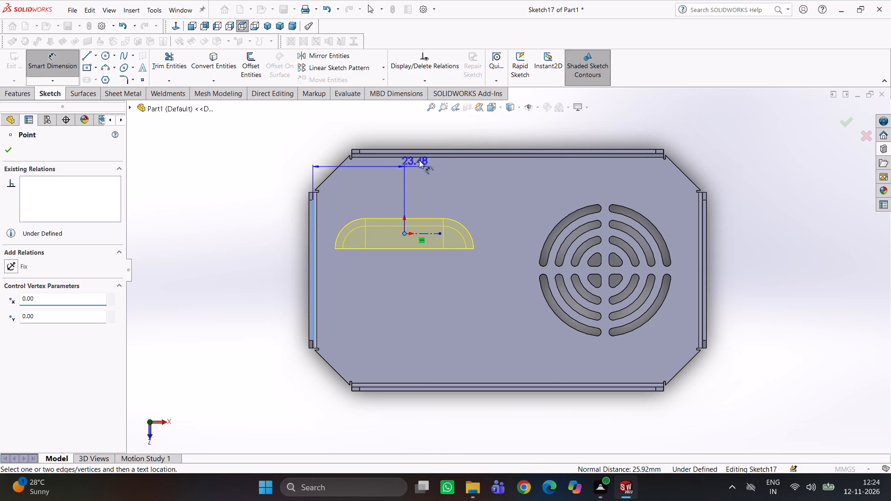
pyautogui.click(432, 137)
pyautogui.write('25')
pyautogui.press('Return')
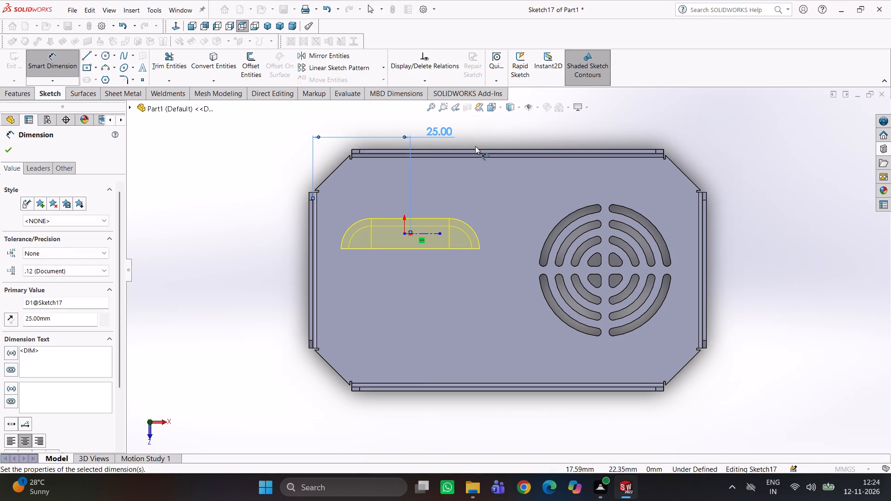
# Dimension the louver's centre point 15 mm from the outer edge of the nearest long flange.
pyautogui.click(449, 150)
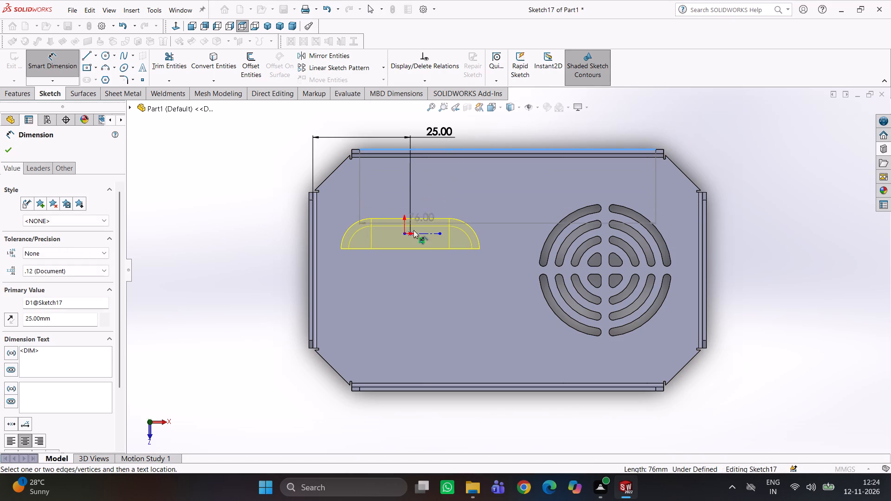
pyautogui.click(412, 233)
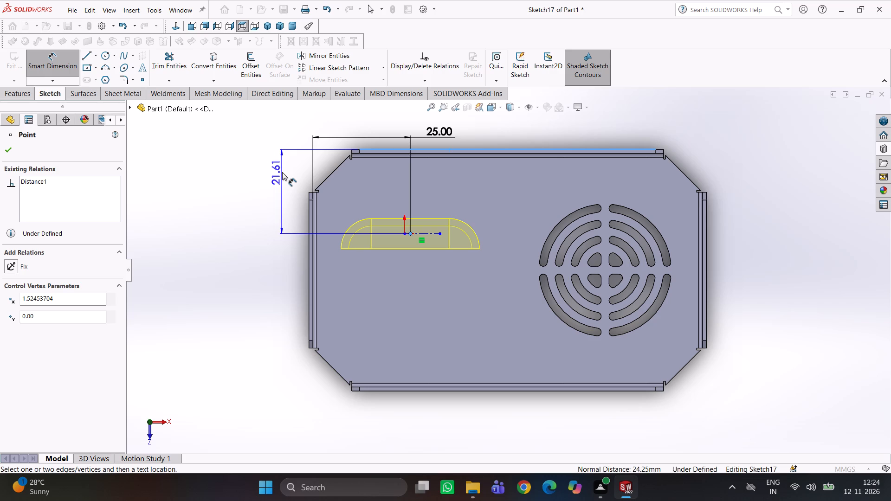
pyautogui.click(282, 172)
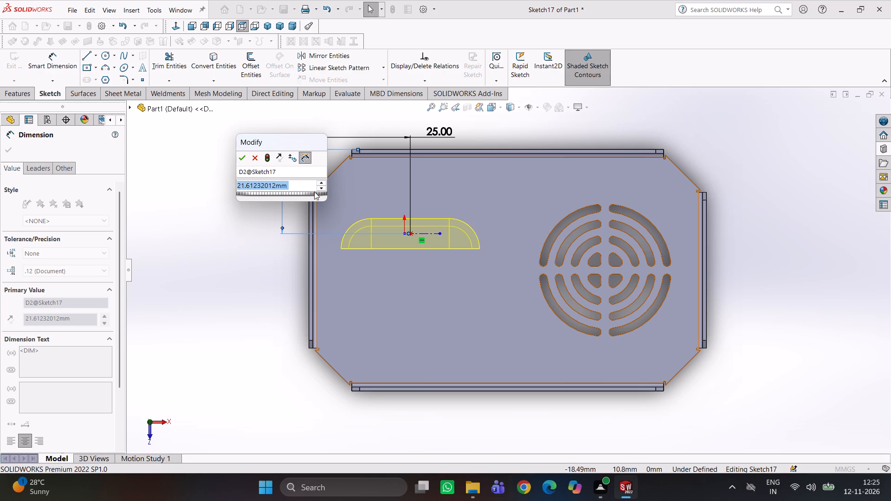
pyautogui.write('15')
pyautogui.press('Return')
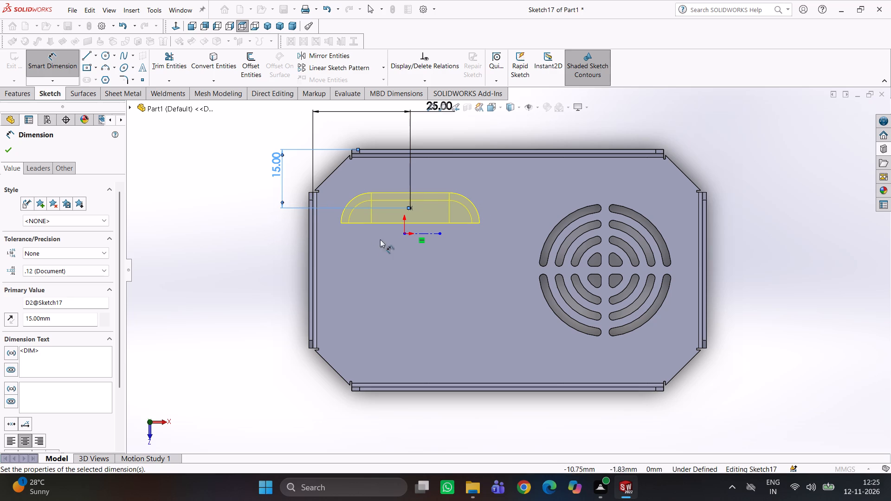
pyautogui.click(200, 265)
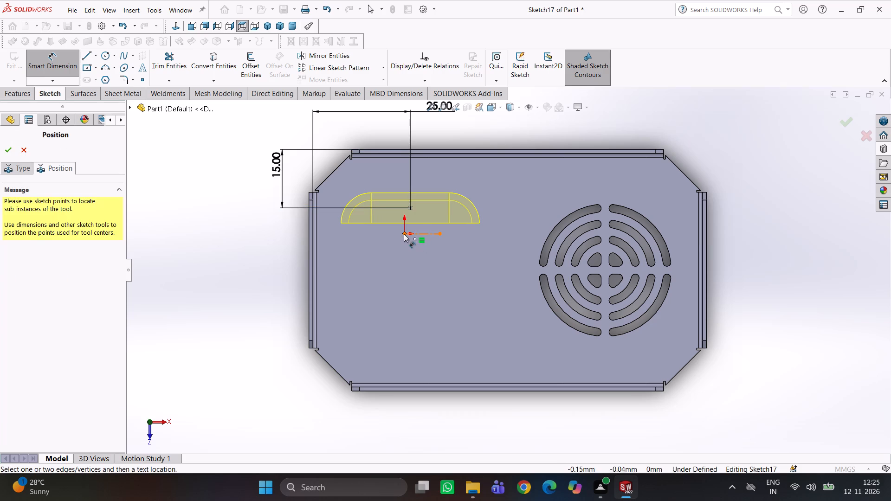
# Make the short construction line's endpoint at the origin coincident with the louver's centre point and finish the louver placement.
pyautogui.click(404, 234)
pyautogui.keyDown('ctrl'); pyautogui.click(413, 211); pyautogui.keyUp('ctrl')
pyautogui.press('Escape')
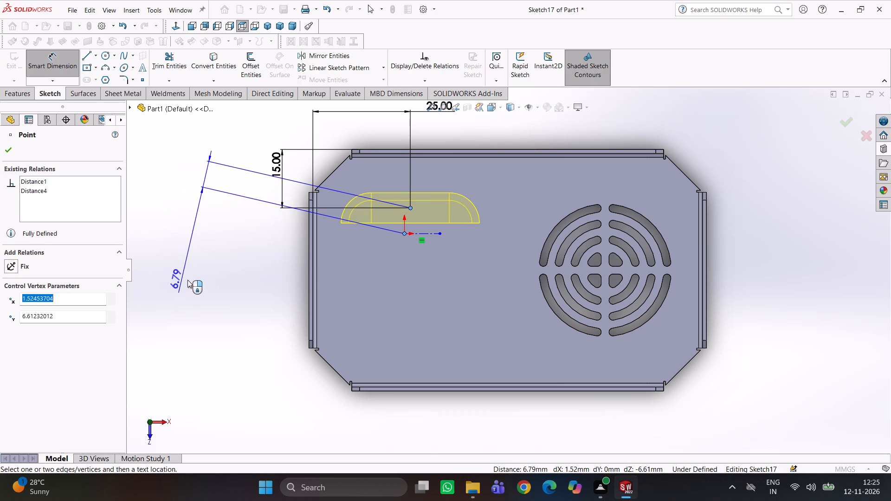
pyautogui.moveTo(212, 287); pyautogui.dragTo(227, 165, button='right')
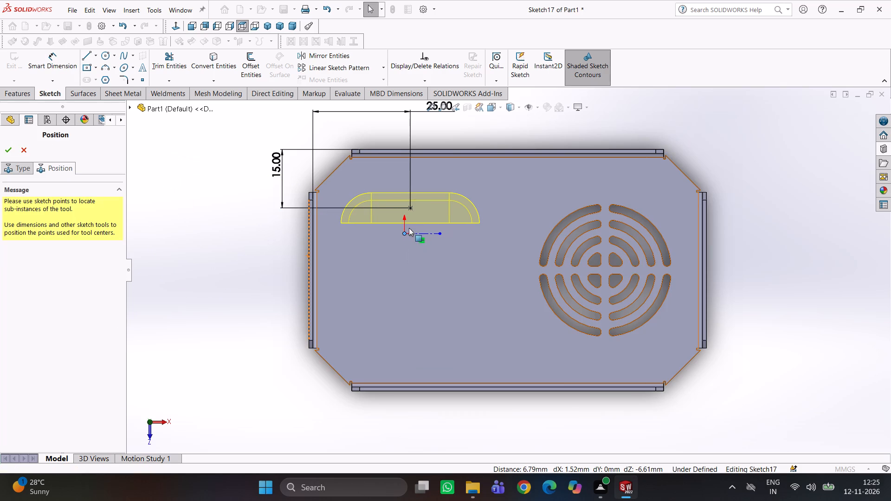
pyautogui.keyDown('ctrl'); pyautogui.click(412, 208); pyautogui.keyUp('ctrl')
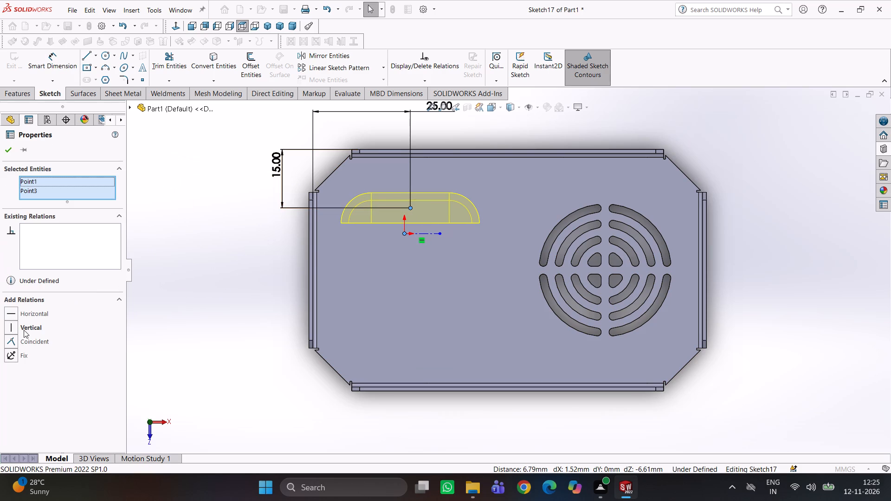
pyautogui.click(28, 341)
pyautogui.click(264, 305)
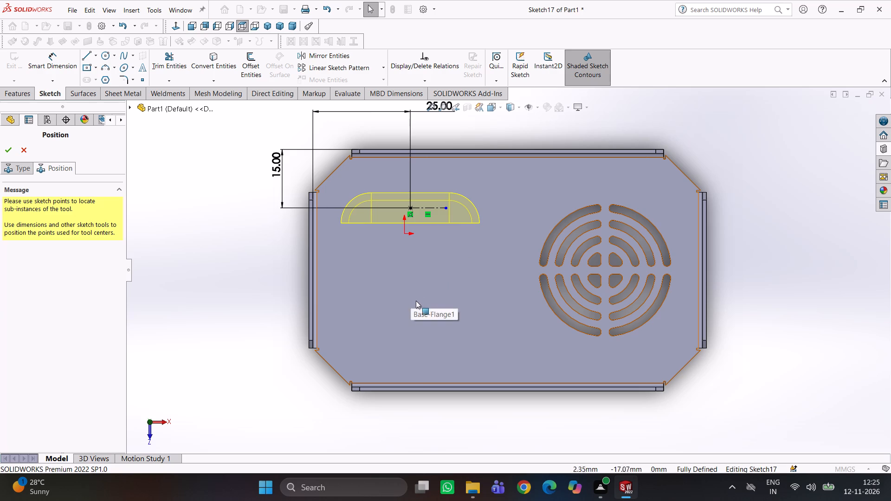
pyautogui.click(4, 146)
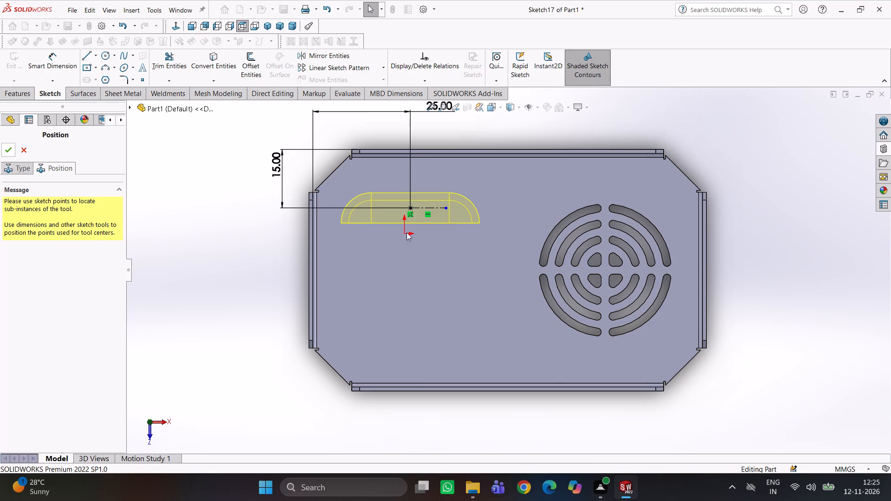
# Set up a linear pattern of the louver feature, using the straight edge of the short flange beside it as Direction 1.
pyautogui.moveTo(444, 238); pyautogui.dragTo(530, 255, button='middle')
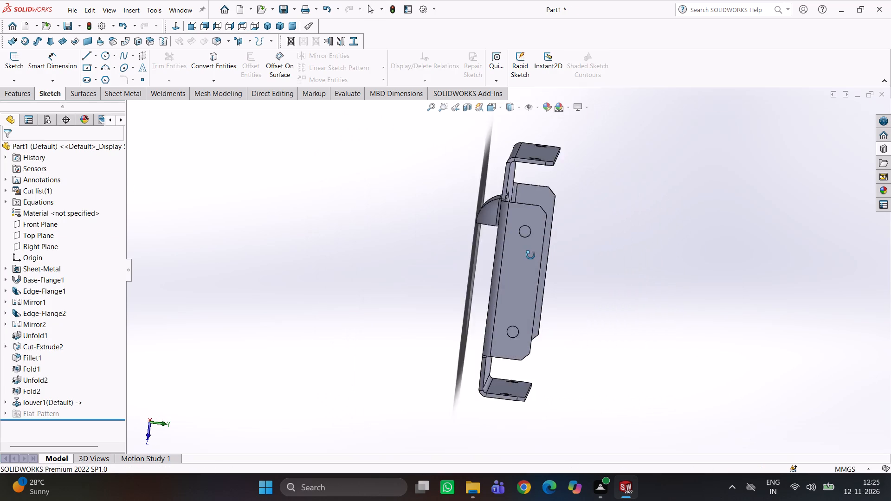
pyautogui.moveTo(530, 255); pyautogui.dragTo(522, 256, button='middle')
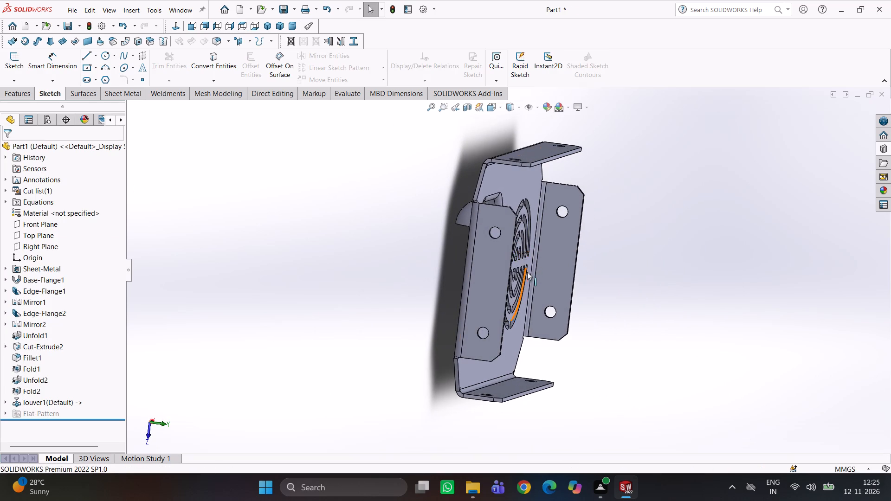
pyautogui.moveTo(557, 259); pyautogui.dragTo(515, 182, button='middle')
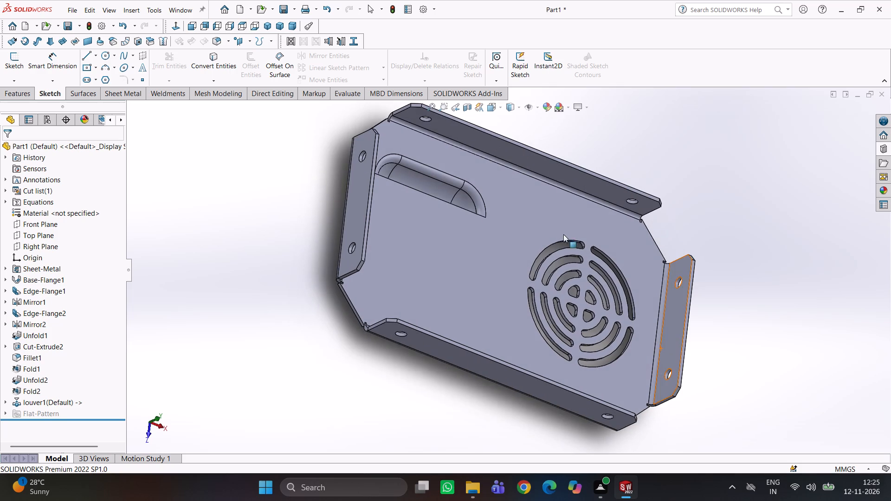
pyautogui.scroll(1, 564, 234)
pyautogui.moveTo(573, 241); pyautogui.dragTo(580, 257, button='middle')
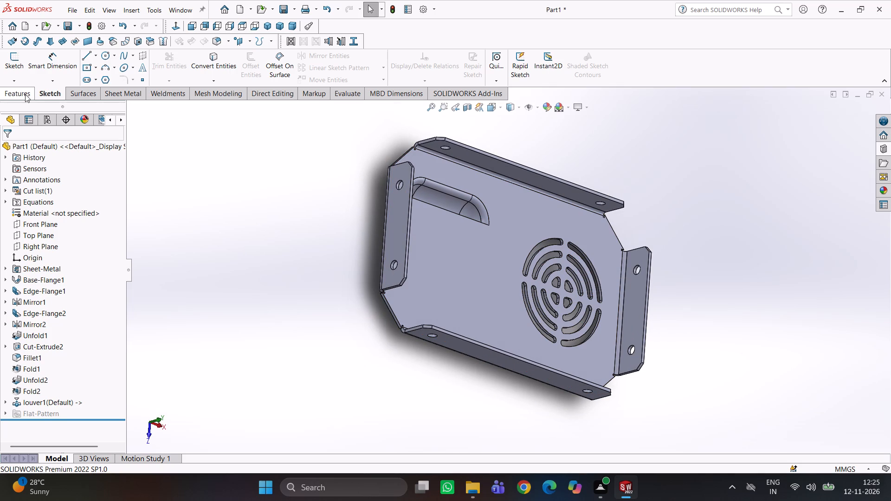
pyautogui.click(2, 95)
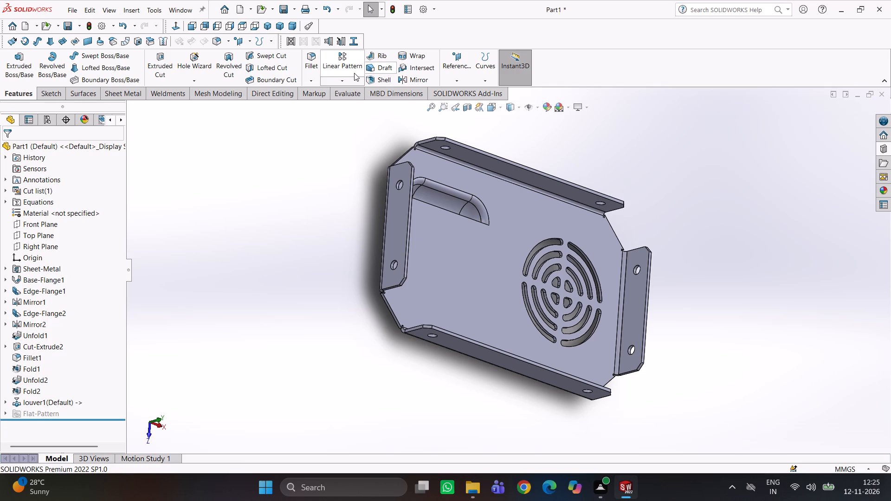
pyautogui.click(345, 70)
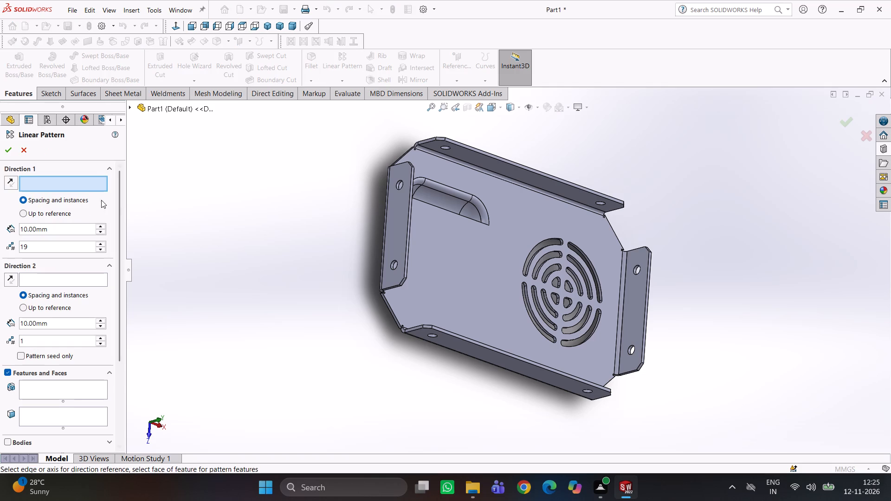
pyautogui.scroll(-4, 426, 228)
pyautogui.scroll(-4, 377, 254)
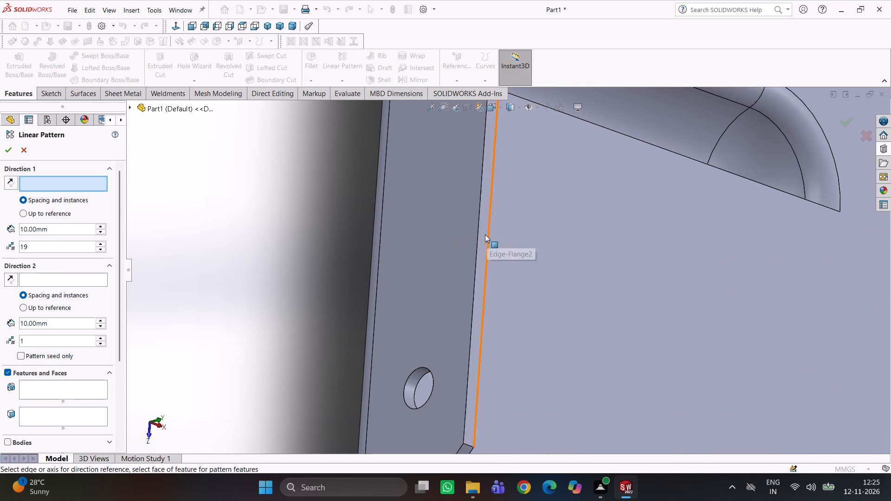
pyautogui.click(476, 240)
pyautogui.scroll(3, 562, 254)
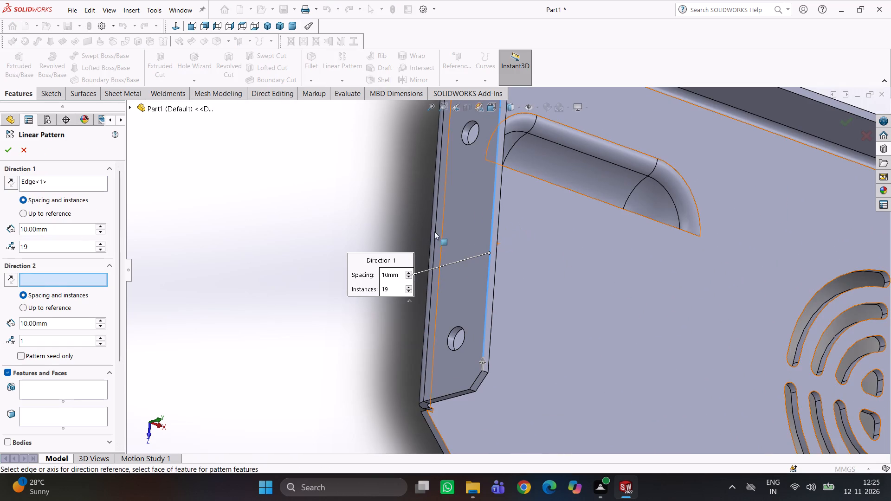
pyautogui.moveTo(125, 299); pyautogui.dragTo(125, 349)
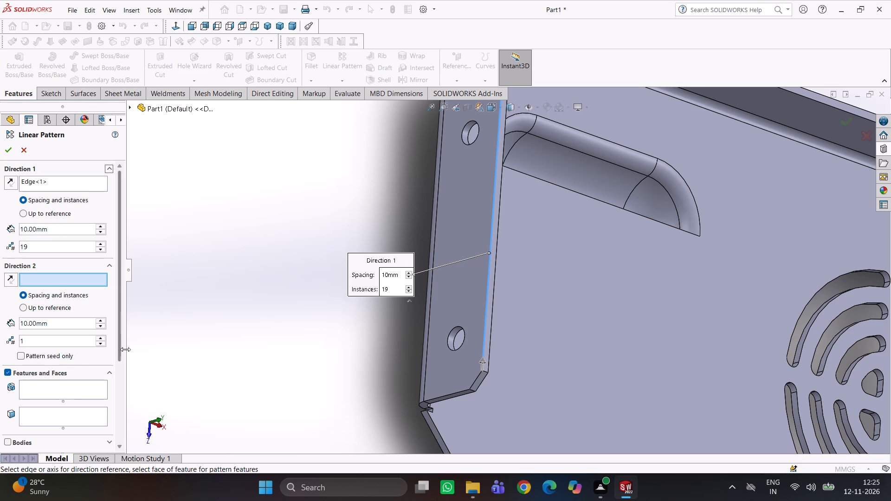
pyautogui.moveTo(125, 349); pyautogui.dragTo(125, 360)
pyautogui.click(65, 391)
pyautogui.click(583, 174)
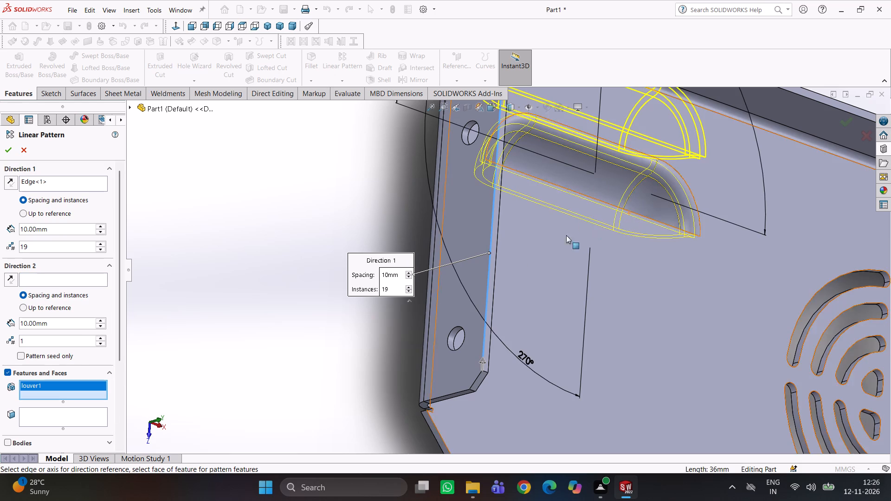
# Reverse the pattern direction so it runs across the panel, and create 3 louver instances spaced 15 mm apart.
pyautogui.scroll(3, 669, 188)
pyautogui.scroll(1, 527, 245)
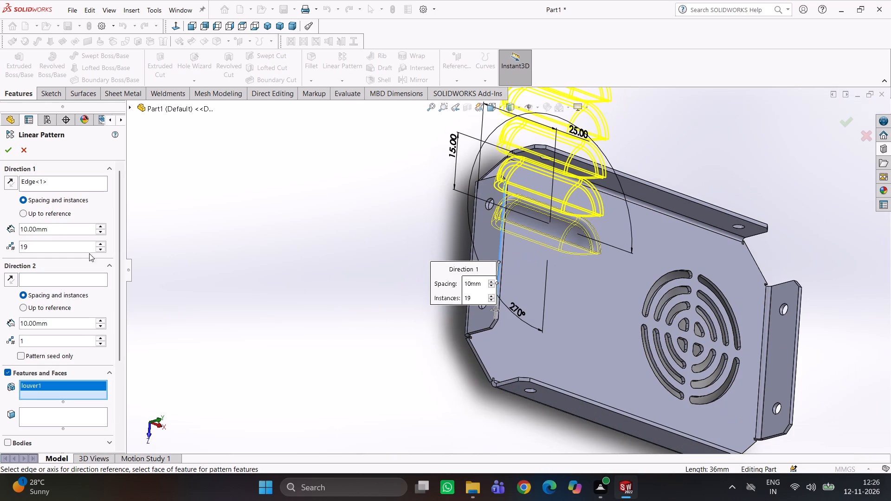
pyautogui.click(6, 185)
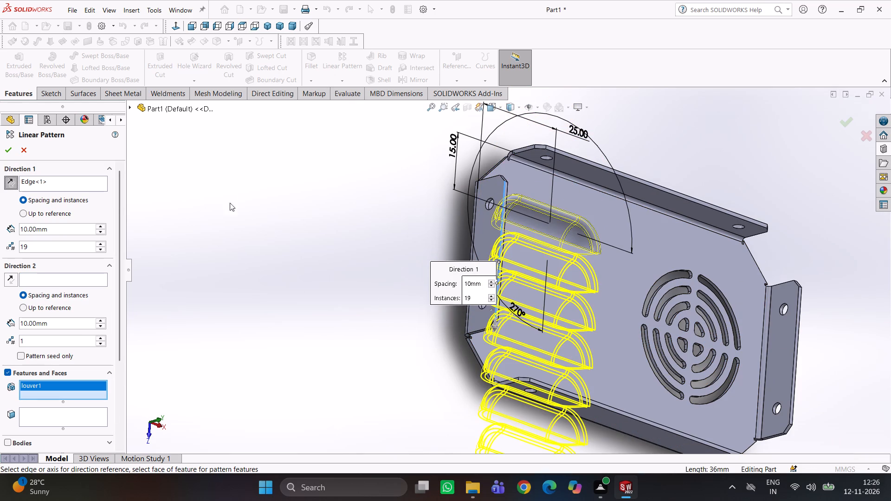
pyautogui.moveTo(59, 246); pyautogui.dragTo(14, 245)
pyautogui.press('3')
pyautogui.press('Return')
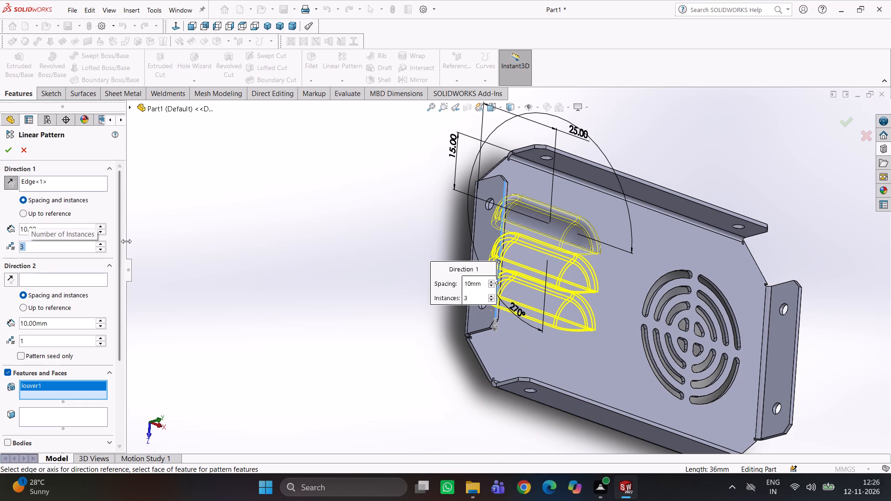
pyautogui.moveTo(61, 230); pyautogui.dragTo(15, 236)
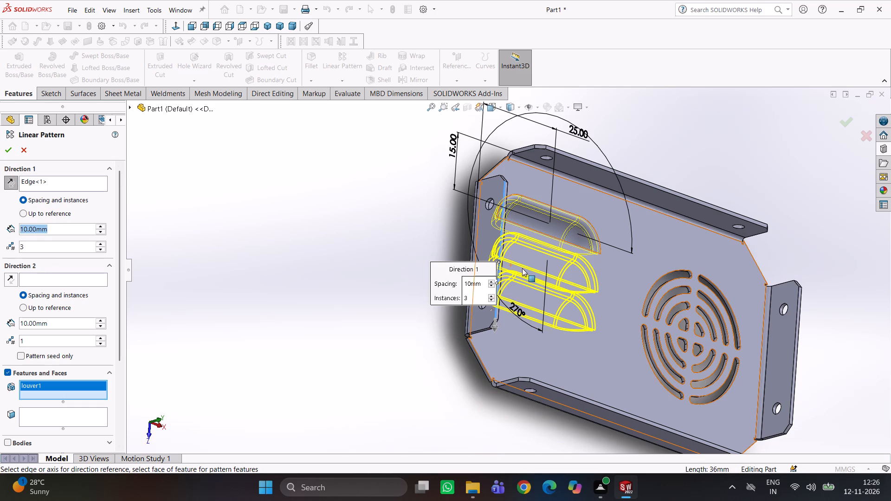
pyautogui.write('15')
pyautogui.press('Return')
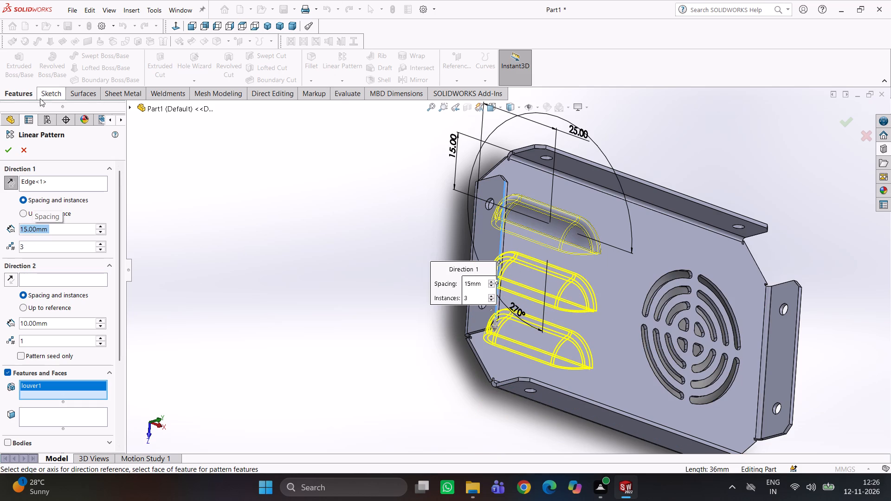
pyautogui.click(9, 153)
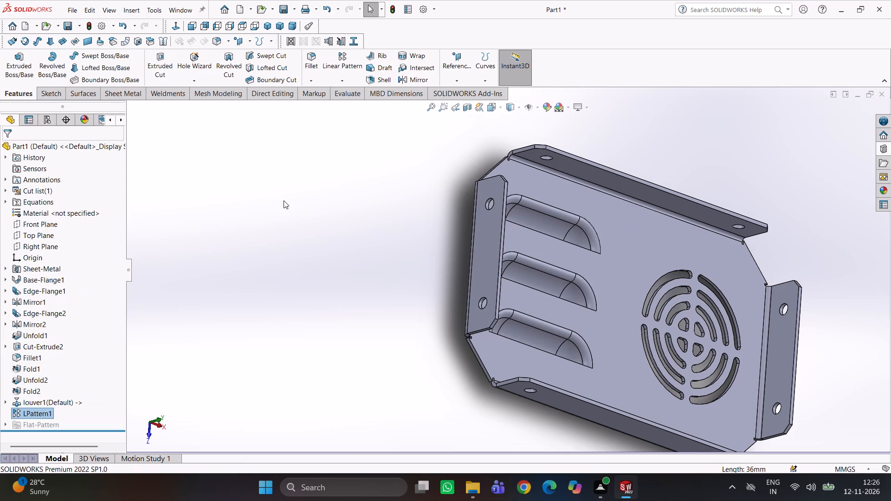
# Examine the patterned louvers, circular vent and flanges from both sides of the panel.
pyautogui.click(284, 200)
pyautogui.moveTo(592, 241); pyautogui.dragTo(523, 185, button='middle')
pyautogui.scroll(3, 655, 299)
pyautogui.moveTo(659, 316); pyautogui.dragTo(827, 239, button='middle')
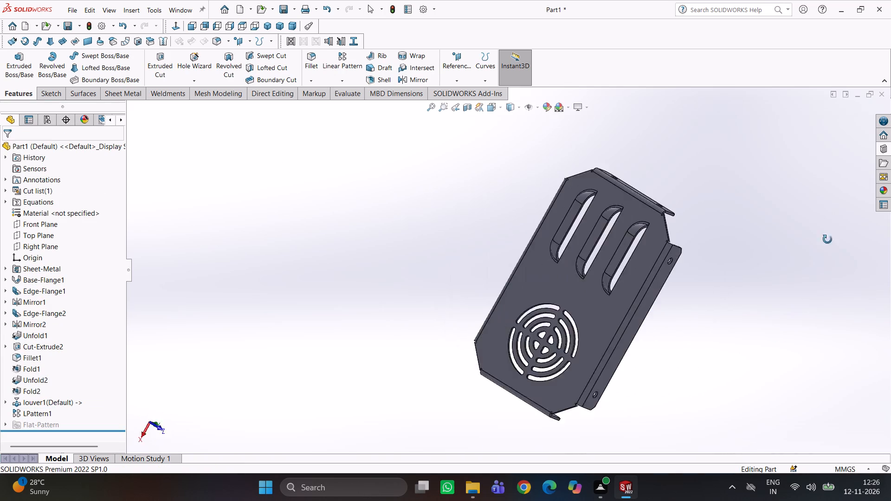
pyautogui.moveTo(827, 239); pyautogui.dragTo(627, 71, button='middle')
pyautogui.scroll(-1, 626, 293)
pyautogui.moveTo(607, 296); pyautogui.dragTo(638, 310, button='middle')
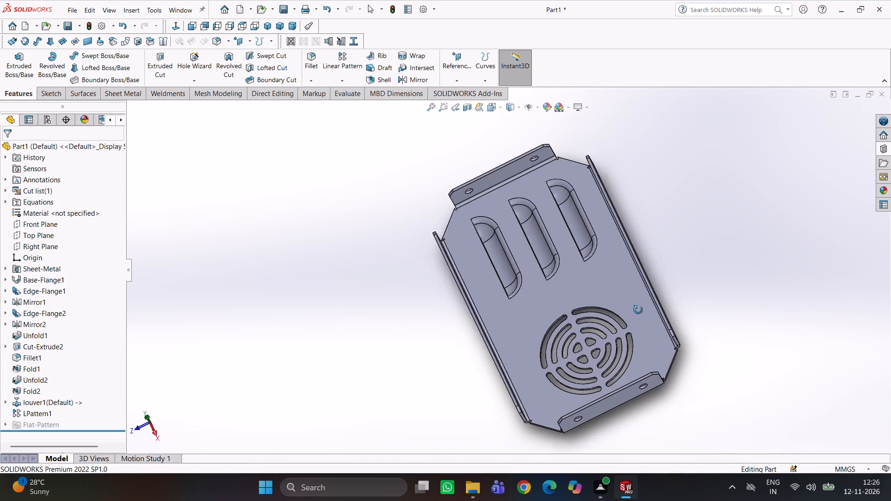
pyautogui.moveTo(638, 310); pyautogui.dragTo(649, 325, button='middle')
pyautogui.scroll(-4, 568, 301)
pyautogui.moveTo(581, 300); pyautogui.dragTo(622, 210, button='middle')
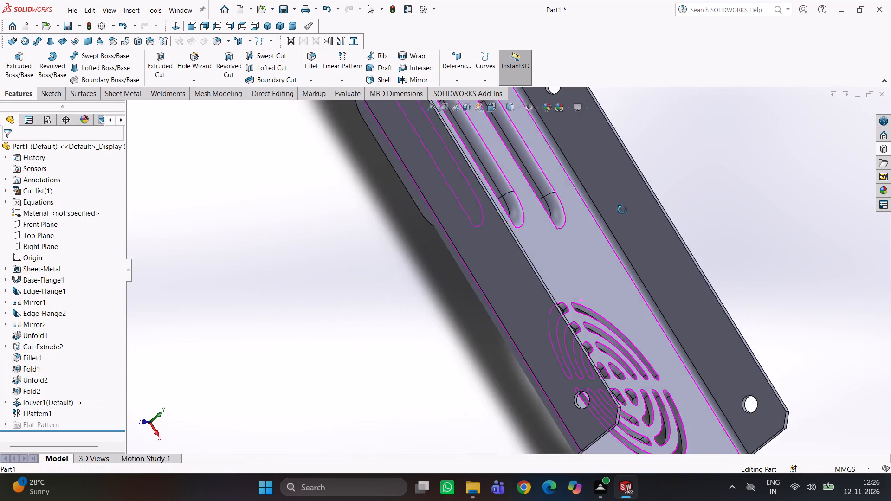
pyautogui.moveTo(622, 210); pyautogui.dragTo(608, 182, button='middle')
pyautogui.scroll(2, 590, 249)
pyautogui.moveTo(588, 252); pyautogui.dragTo(558, 263, button='middle')
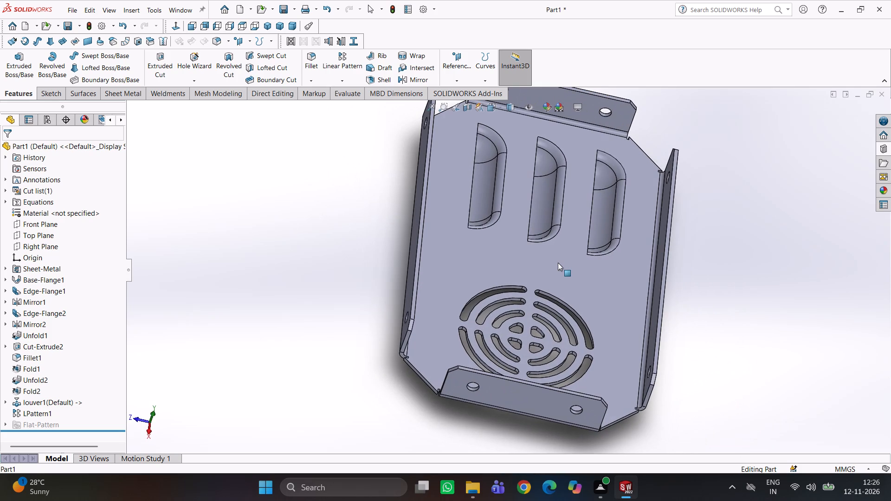
pyautogui.scroll(1, 604, 247)
pyautogui.moveTo(602, 250); pyautogui.dragTo(590, 273, button='middle')
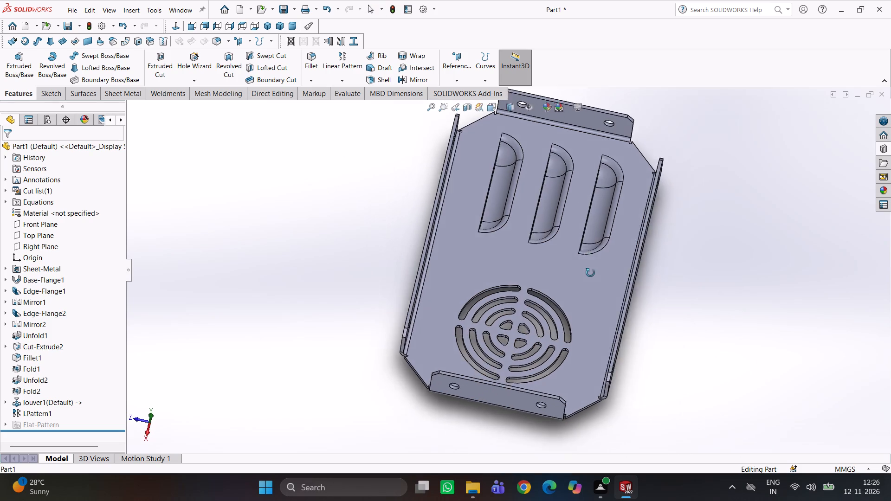
pyautogui.moveTo(590, 273); pyautogui.dragTo(587, 289, button='middle')
pyautogui.scroll(2, 582, 270)
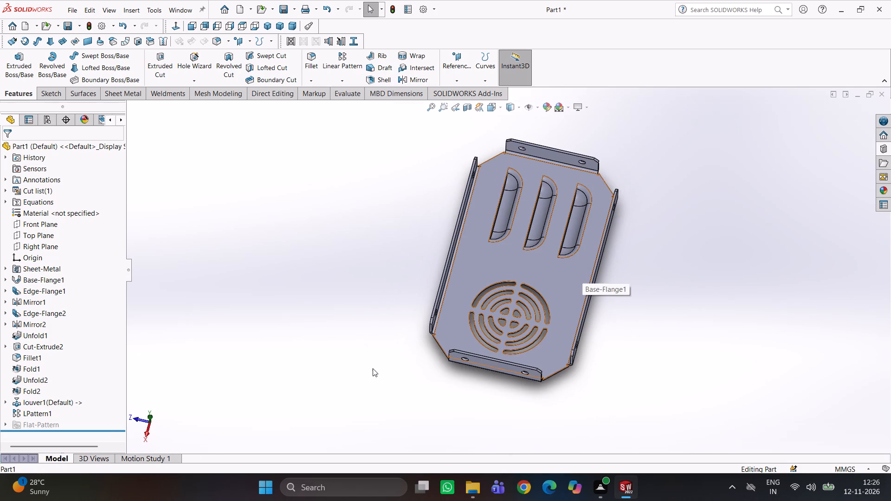
# Open the louver forming-tool feature and review its placement face, rotation, configuration and form tool link settings without changing them.
pyautogui.click(32, 405)
pyautogui.click(41, 382)
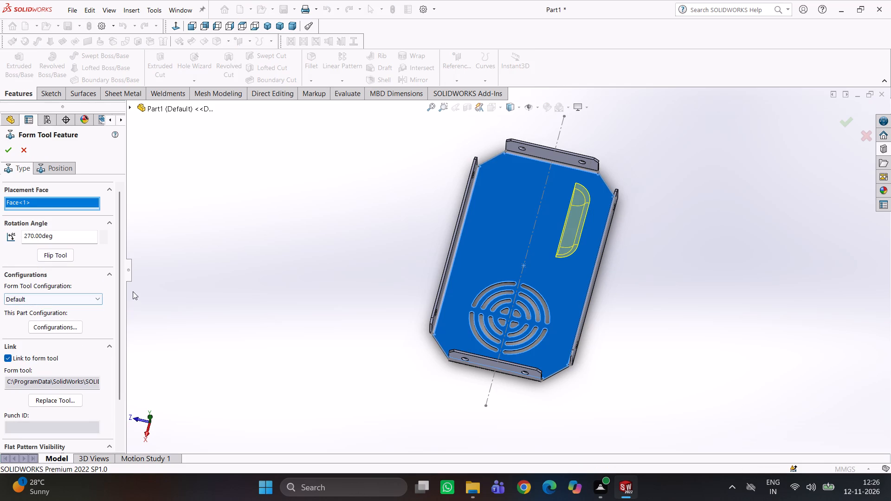
pyautogui.moveTo(120, 287); pyautogui.dragTo(128, 352)
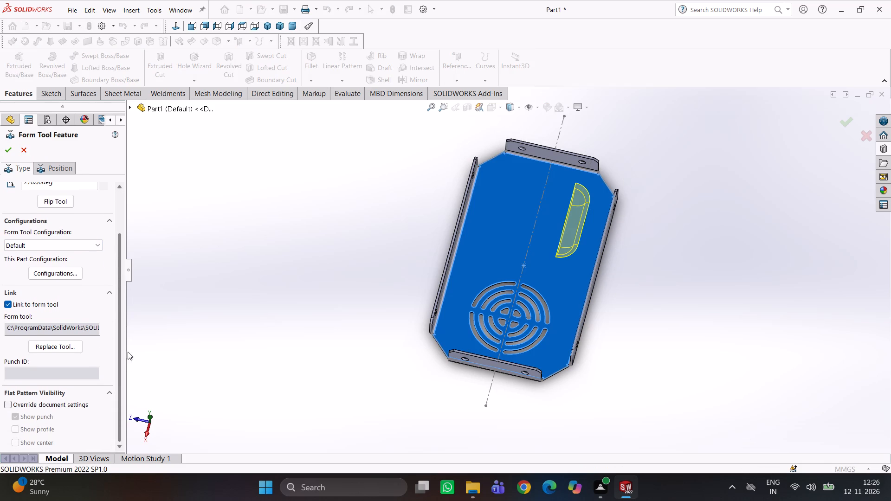
pyautogui.moveTo(128, 352); pyautogui.dragTo(106, 258)
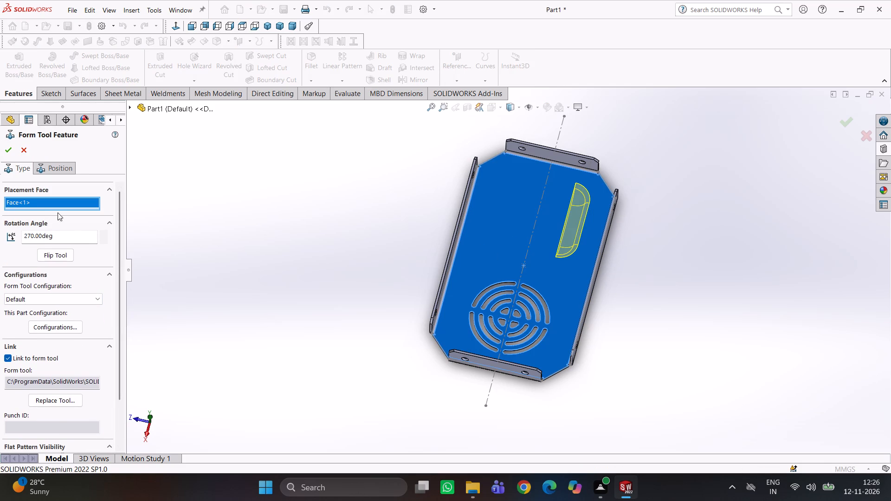
pyautogui.click(75, 298)
pyautogui.click(76, 298)
pyautogui.click(65, 328)
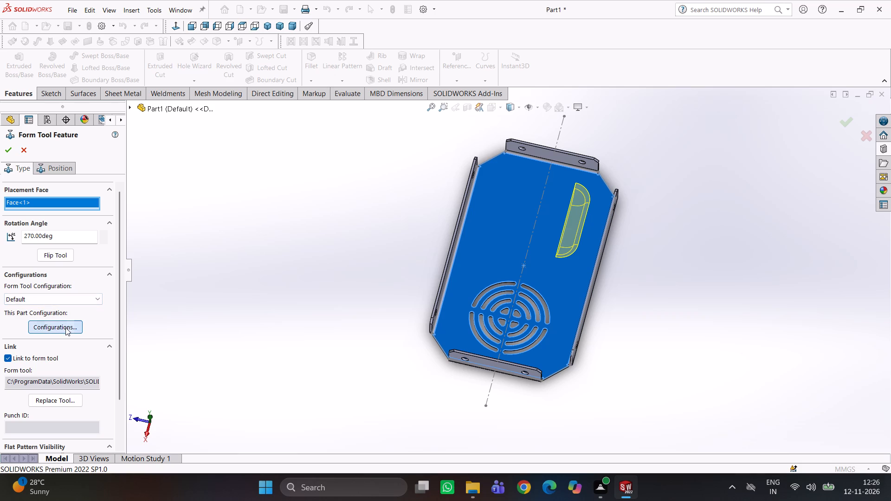
pyautogui.click(505, 133)
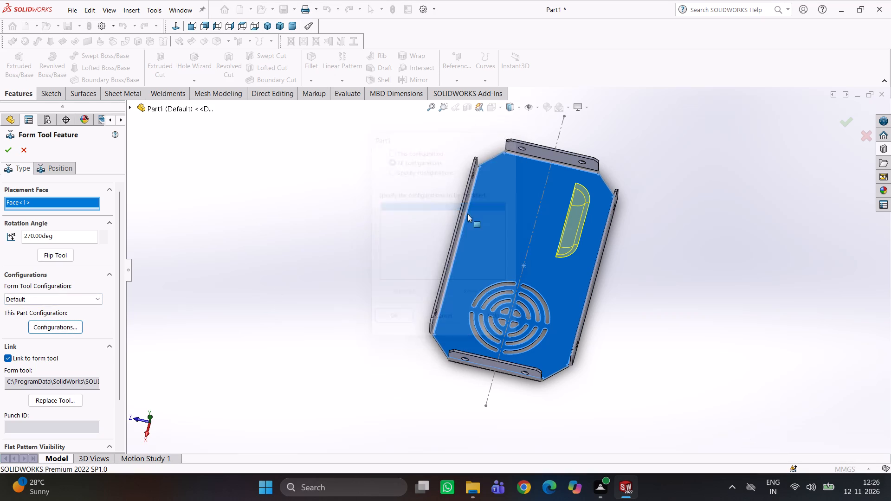
pyautogui.click(233, 293)
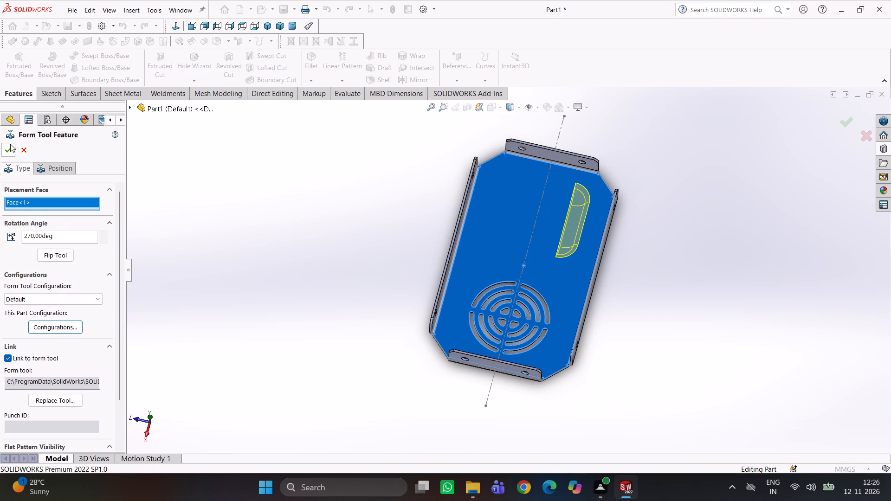
pyautogui.click(10, 144)
pyautogui.click(308, 196)
# Examine the finished panel's louvers, circular vent and holed flanges from above, below and the sides.
pyautogui.moveTo(629, 262); pyautogui.dragTo(676, 255, button='middle')
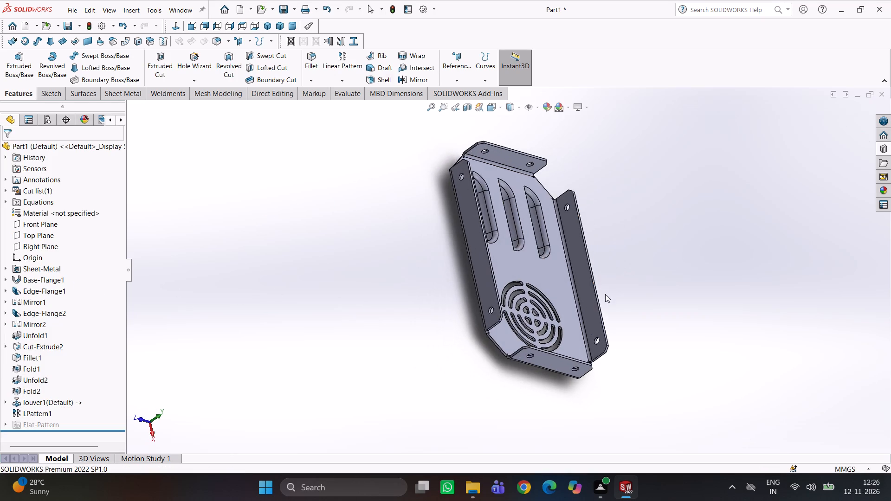
pyautogui.scroll(-4, 584, 321)
pyautogui.moveTo(576, 331); pyautogui.dragTo(490, 155, button='middle')
pyautogui.scroll(-4, 525, 283)
pyautogui.scroll(5, 523, 401)
pyautogui.scroll(-3, 525, 401)
pyautogui.moveTo(530, 375); pyautogui.dragTo(542, 403, button='middle')
pyautogui.scroll(4, 580, 363)
pyautogui.moveTo(602, 355); pyautogui.dragTo(667, 298, button='middle')
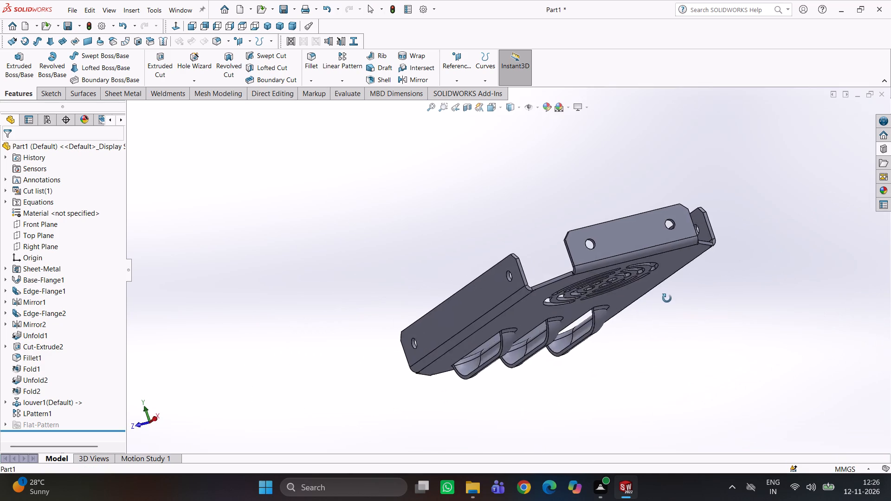
pyautogui.moveTo(667, 298); pyautogui.dragTo(680, 306, button='middle')
pyautogui.scroll(1, 684, 306)
pyautogui.scroll(-3, 590, 321)
pyautogui.moveTo(563, 274); pyautogui.dragTo(601, 353, button='middle')
pyautogui.scroll(3, 584, 329)
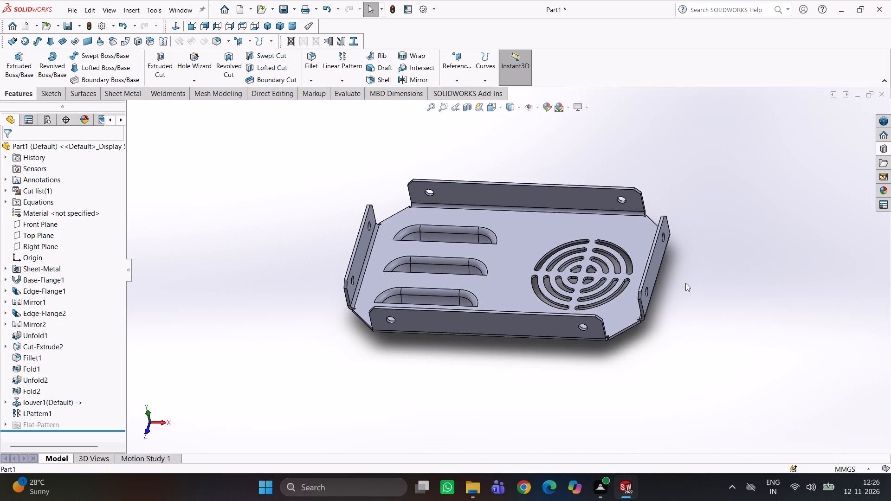
# Open the appearances library and expand the Appearances categories.
pyautogui.click(886, 190)
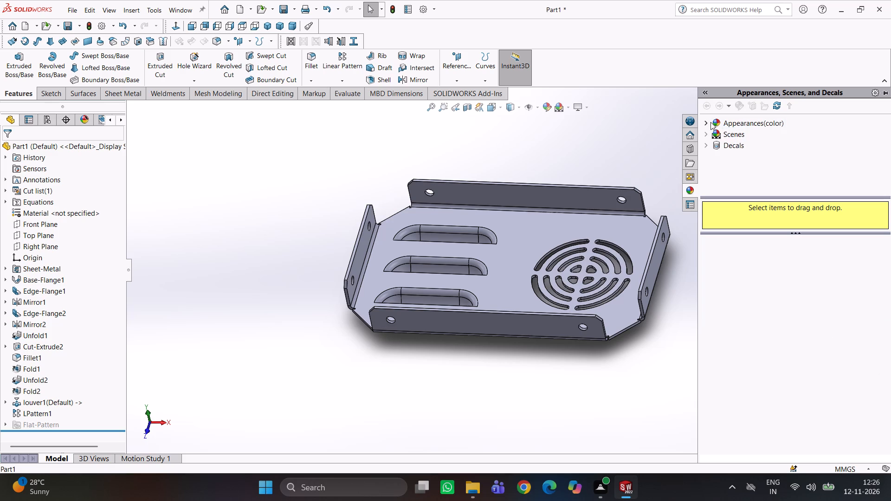
pyautogui.click(710, 122)
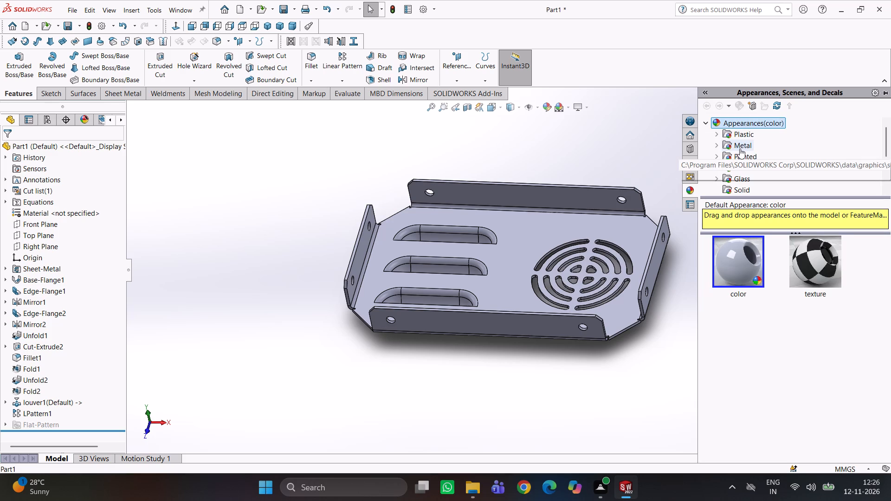
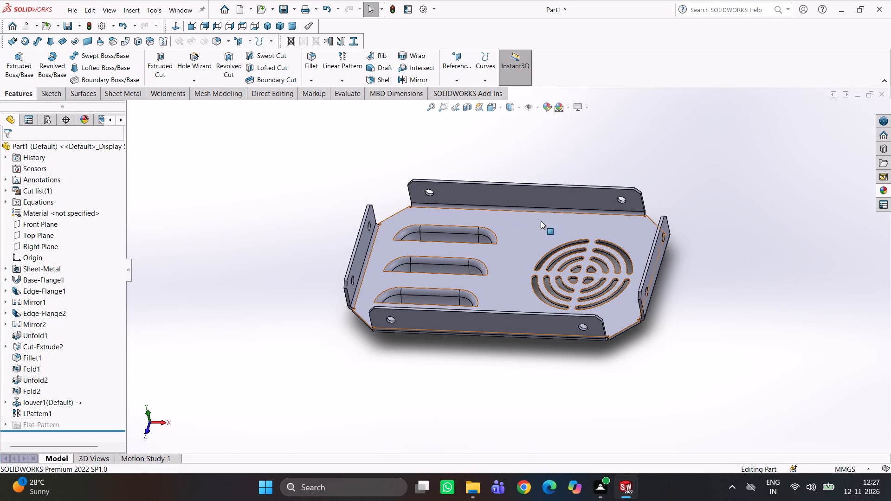
# Apply a grey metal appearance to the entire sheet-metal part.
pyautogui.click(889, 193)
pyautogui.click(734, 141)
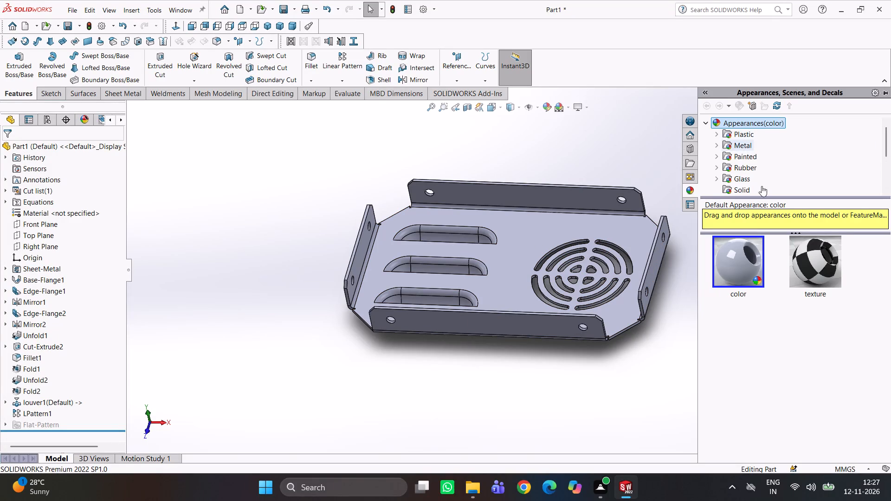
pyautogui.moveTo(819, 263); pyautogui.dragTo(542, 287)
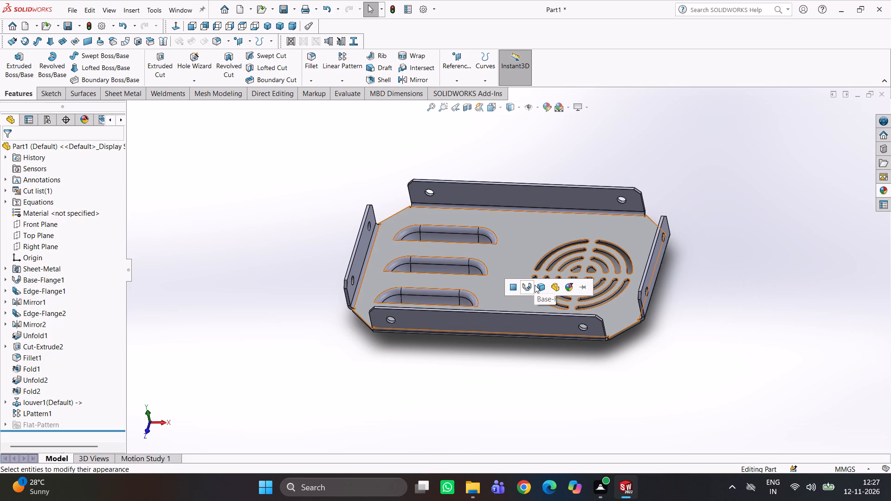
pyautogui.click(553, 284)
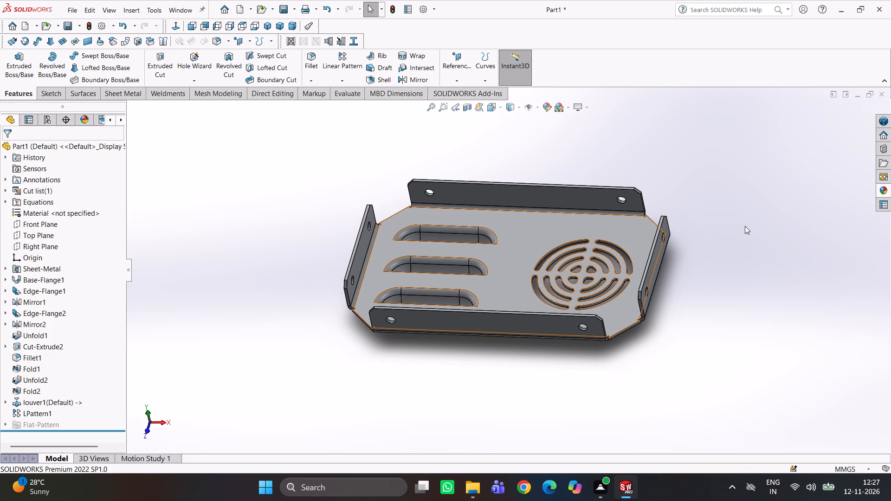
pyautogui.click(745, 226)
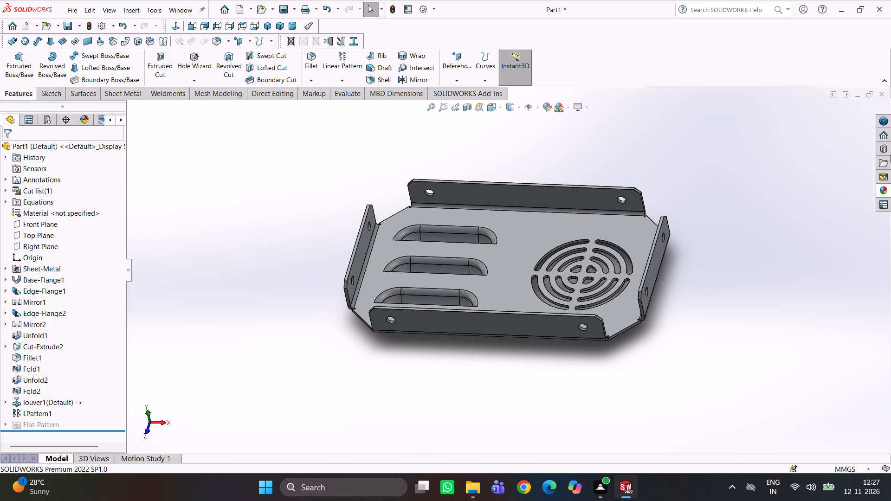
# Examine the recoloured part's louvers, circular vent and edge flanges from above and at an angle.
pyautogui.scroll(3, 558, 256)
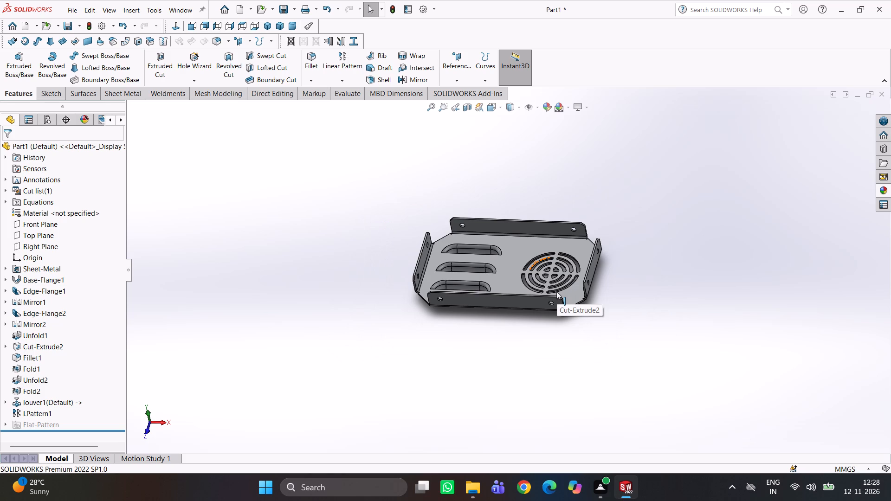
pyautogui.scroll(-2, 527, 408)
pyautogui.scroll(-5, 448, 172)
pyautogui.moveTo(486, 193); pyautogui.dragTo(499, 236, button='middle')
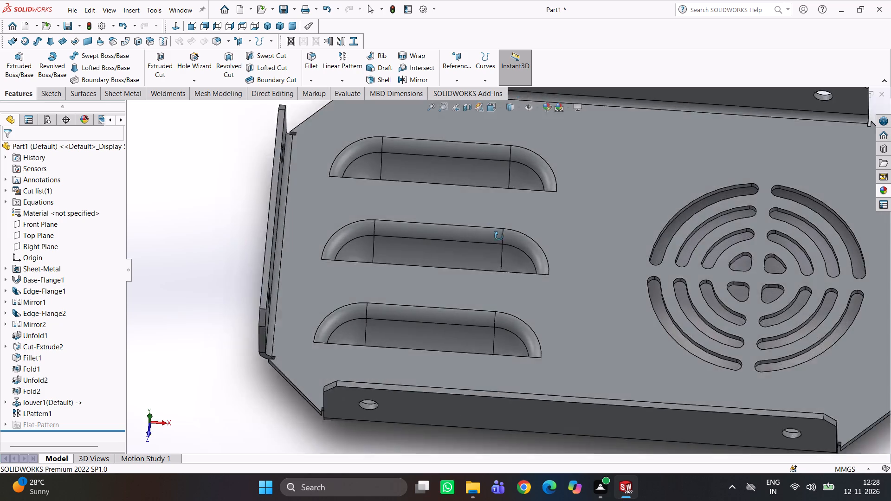
pyautogui.moveTo(499, 236); pyautogui.dragTo(503, 270, button='middle')
pyautogui.scroll(3, 583, 246)
pyautogui.moveTo(589, 264); pyautogui.dragTo(593, 301, button='middle')
pyautogui.scroll(3, 620, 270)
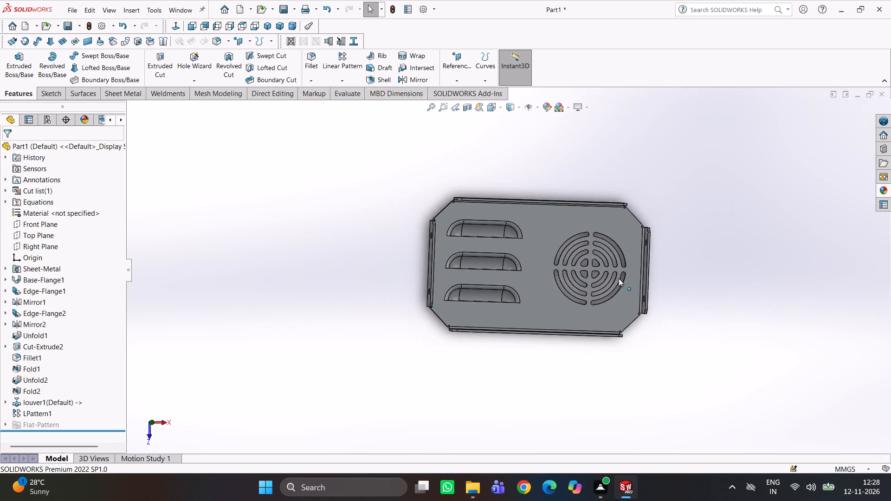
pyautogui.moveTo(618, 279); pyautogui.dragTo(603, 168, button='middle')
pyautogui.scroll(-1, 756, 265)
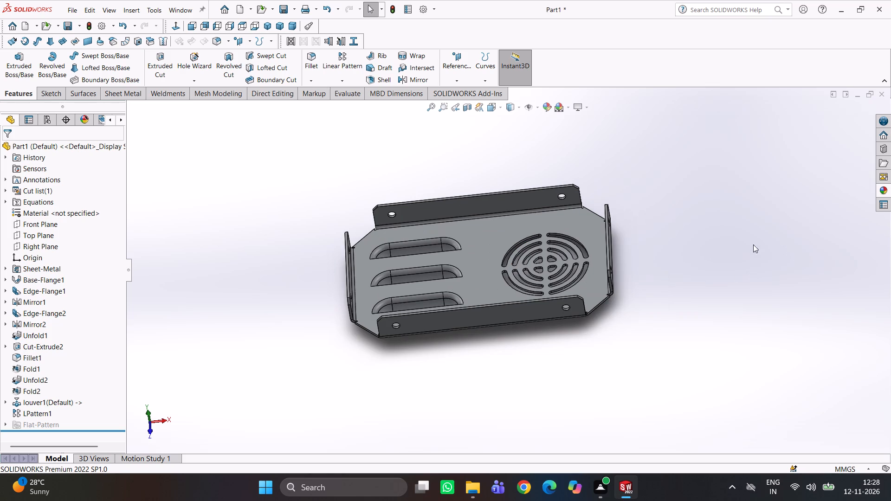
# Save the part as COMPUTER VENT PANNEL in the SW INTERNSHIP folder, in SOLIDWORKS Part format.
pyautogui.click(282, 11)
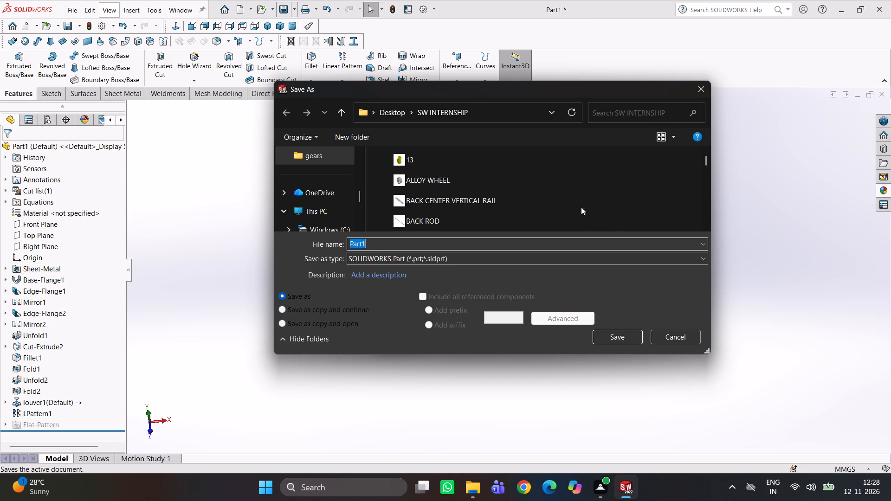
pyautogui.scroll(-3, 520, 265)
pyautogui.write('CO')
pyautogui.write('MPUTER VENT PANNEL')
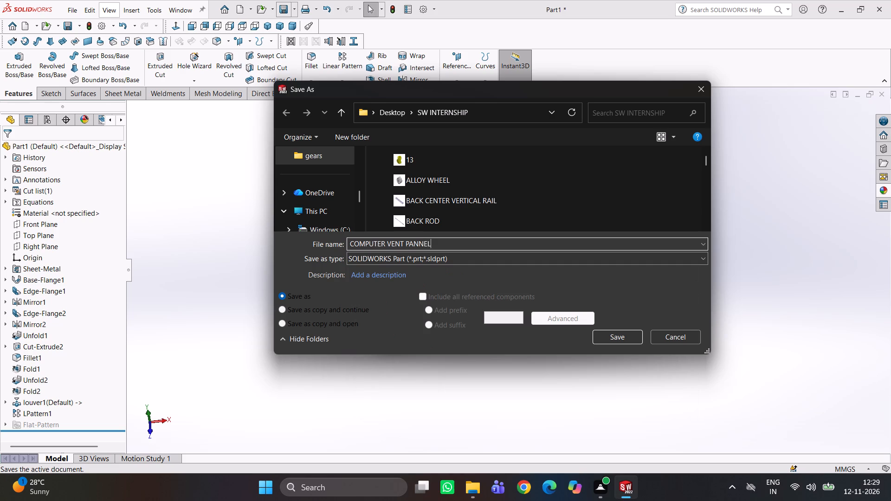
pyautogui.press('Return')
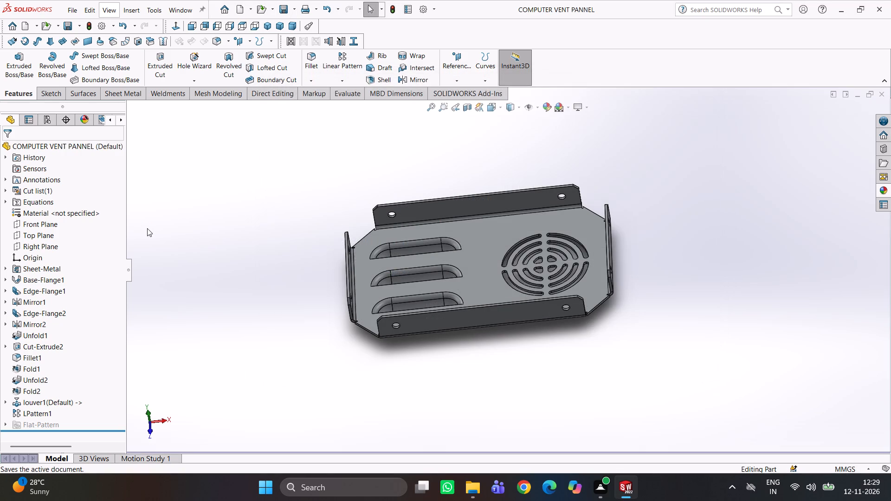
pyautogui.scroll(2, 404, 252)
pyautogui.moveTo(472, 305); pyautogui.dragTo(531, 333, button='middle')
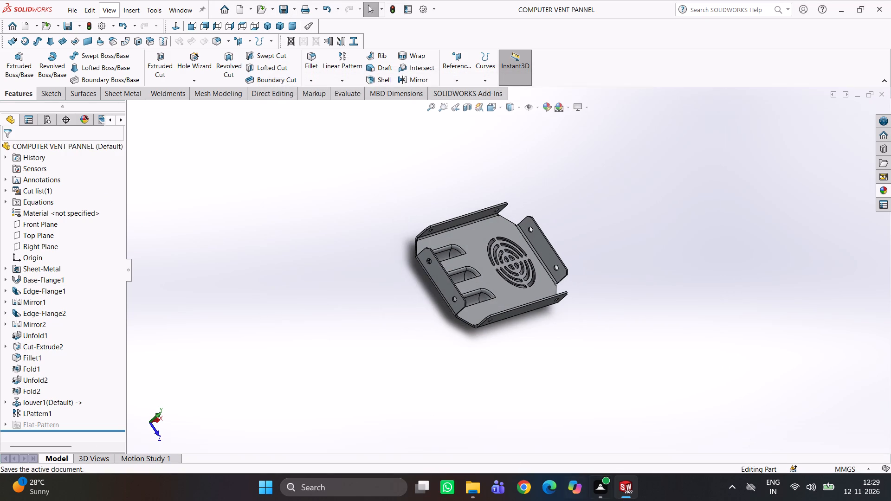